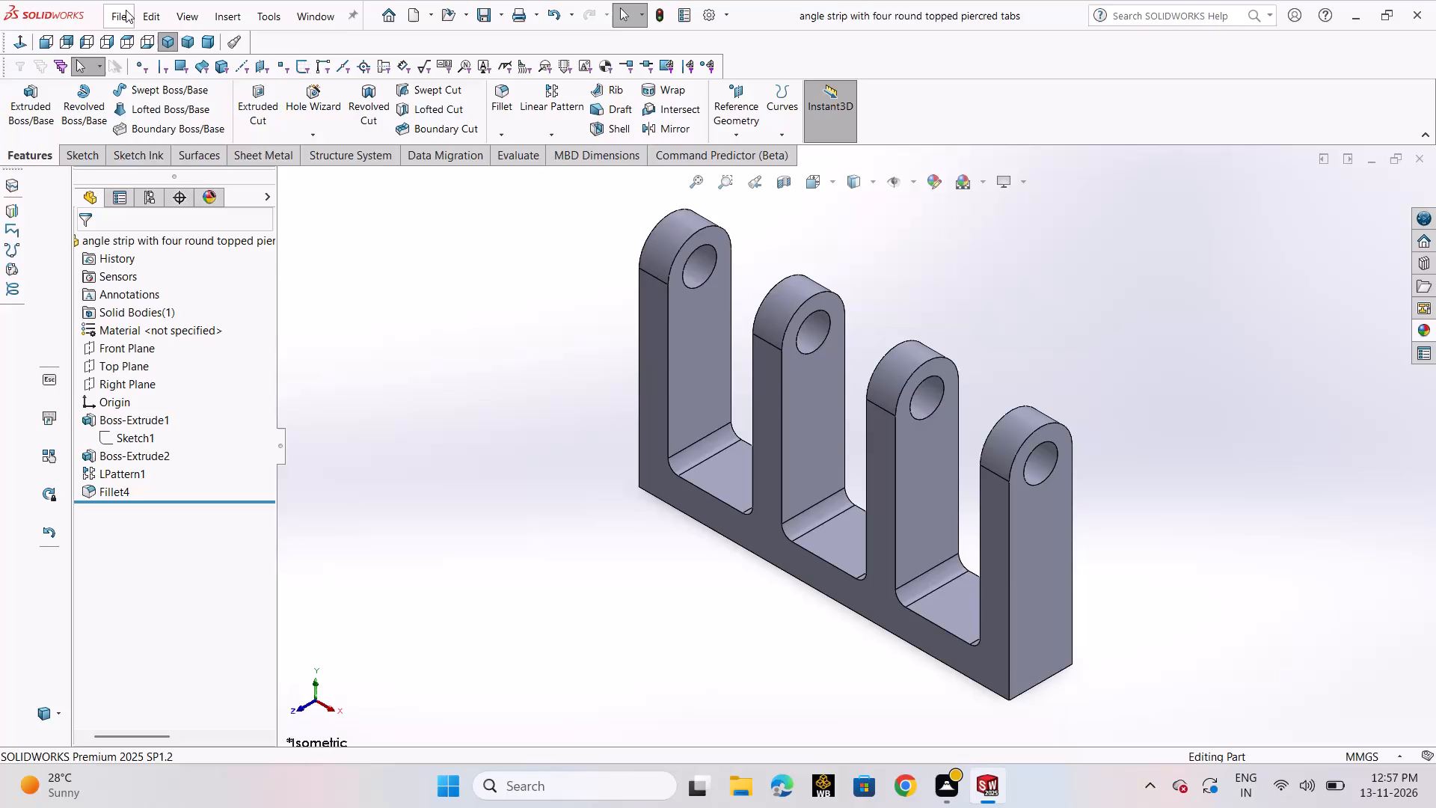
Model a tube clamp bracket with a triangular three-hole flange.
Create a new part document.
click(126, 10)
click(132, 48)
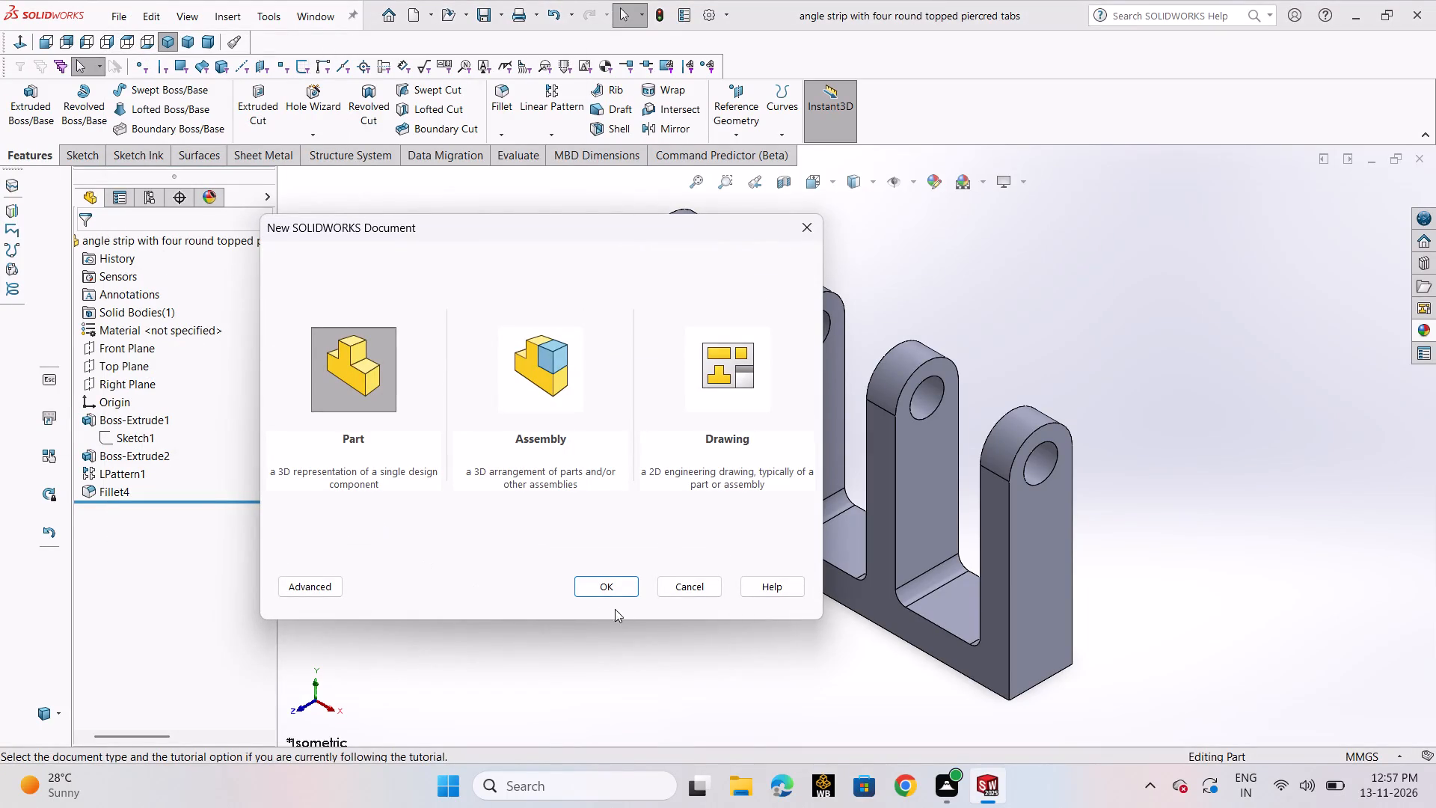
click(614, 587)
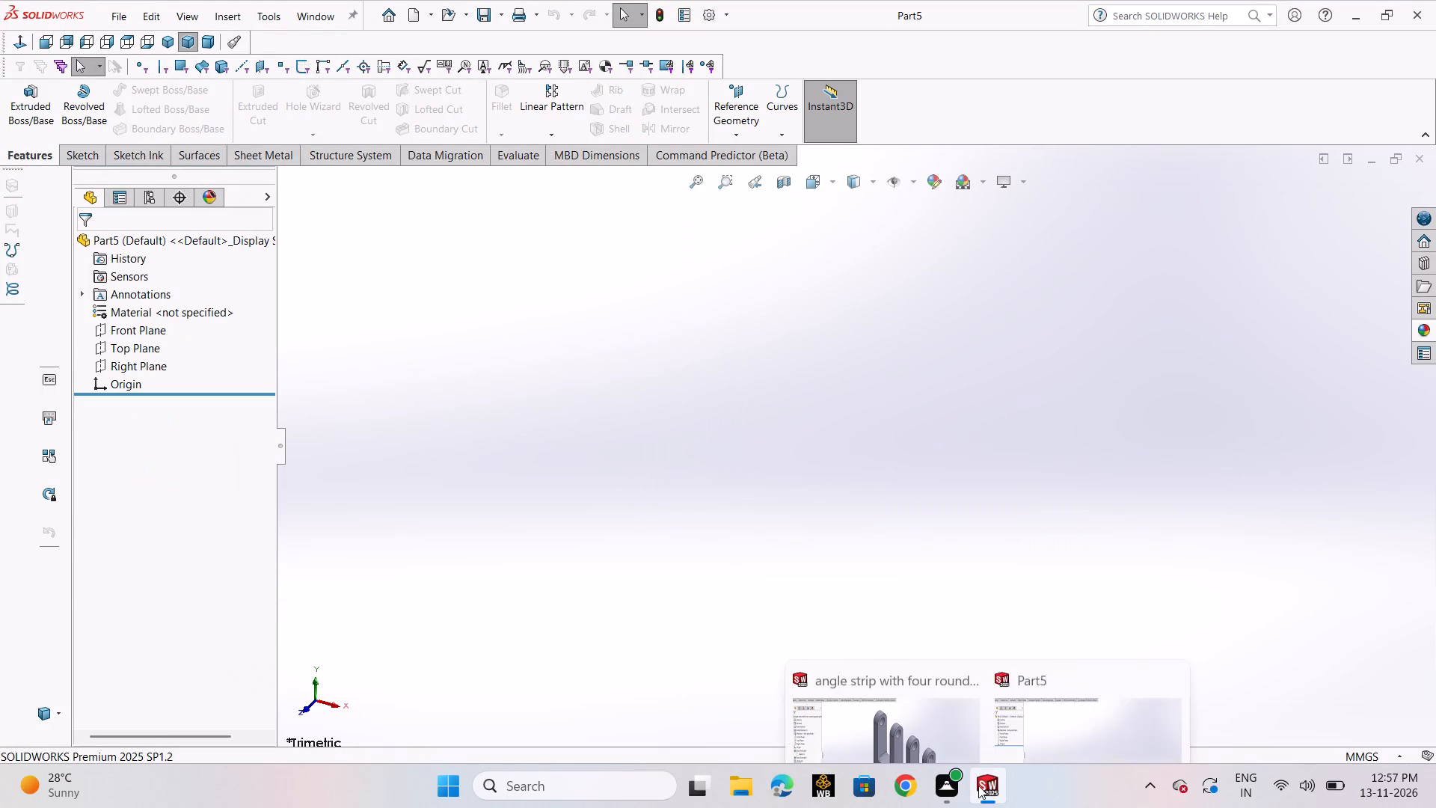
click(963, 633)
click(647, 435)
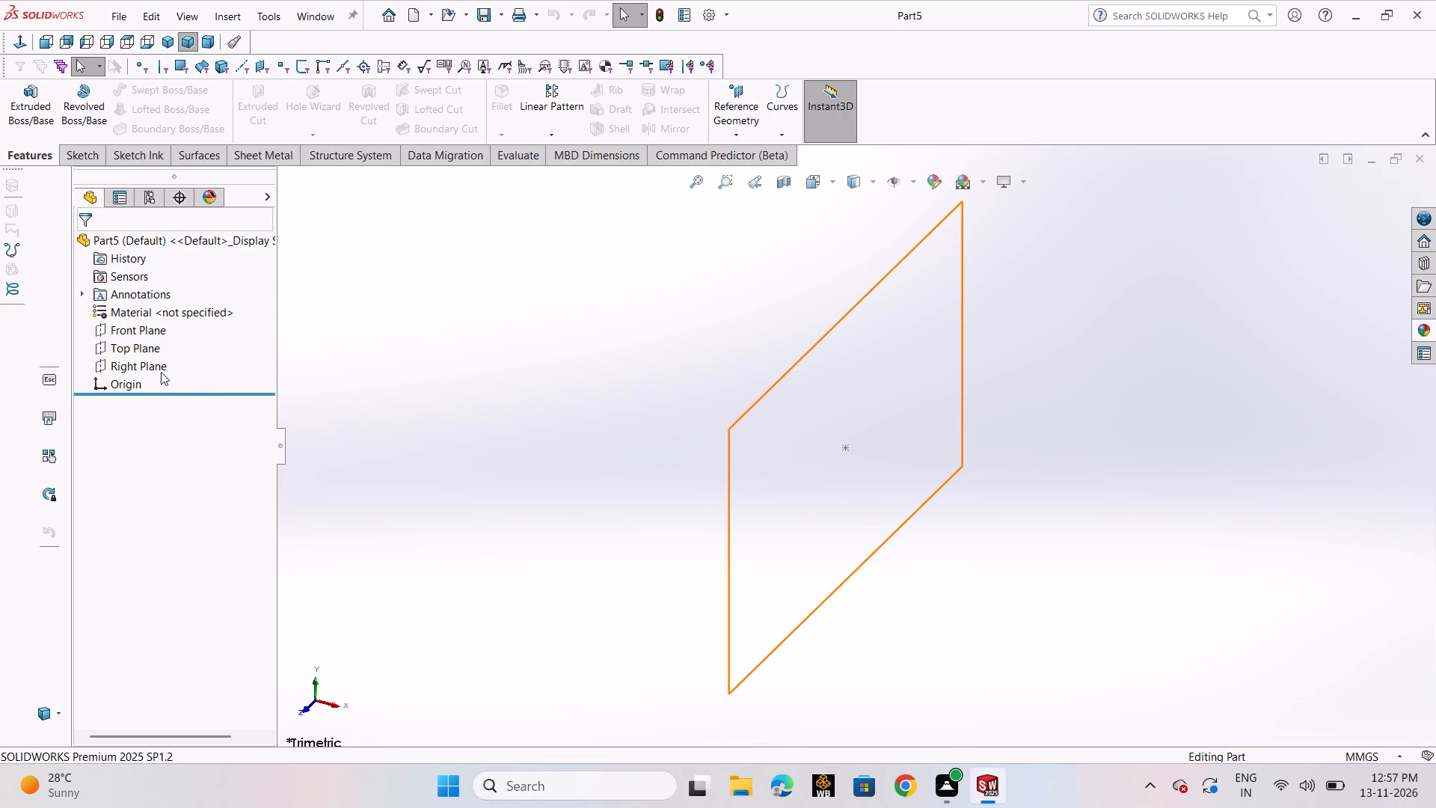
Sketch two concentric circles centred on the origin on the Front Plane, about 100 mm and 149 mm in diameter.
click(144, 328)
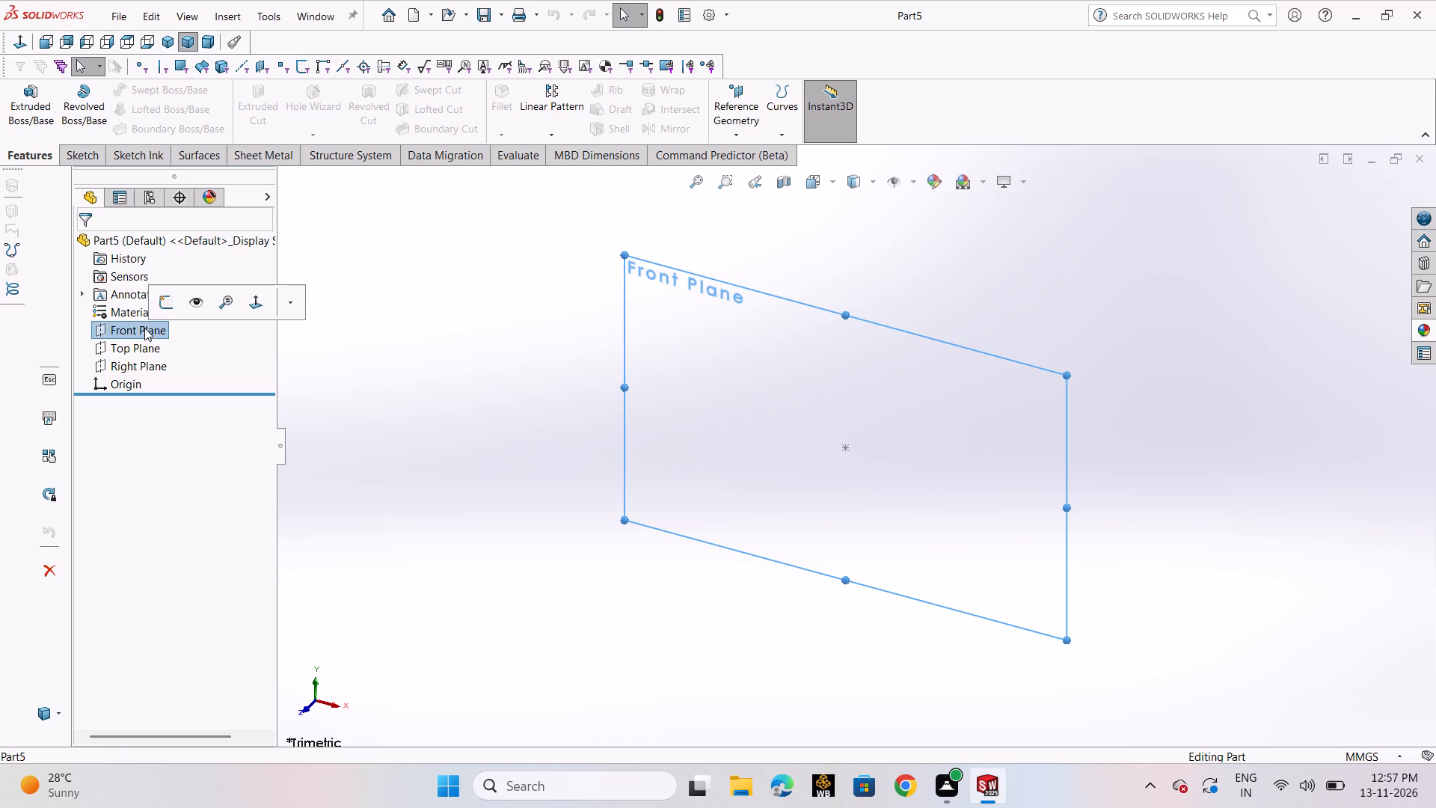
click(169, 305)
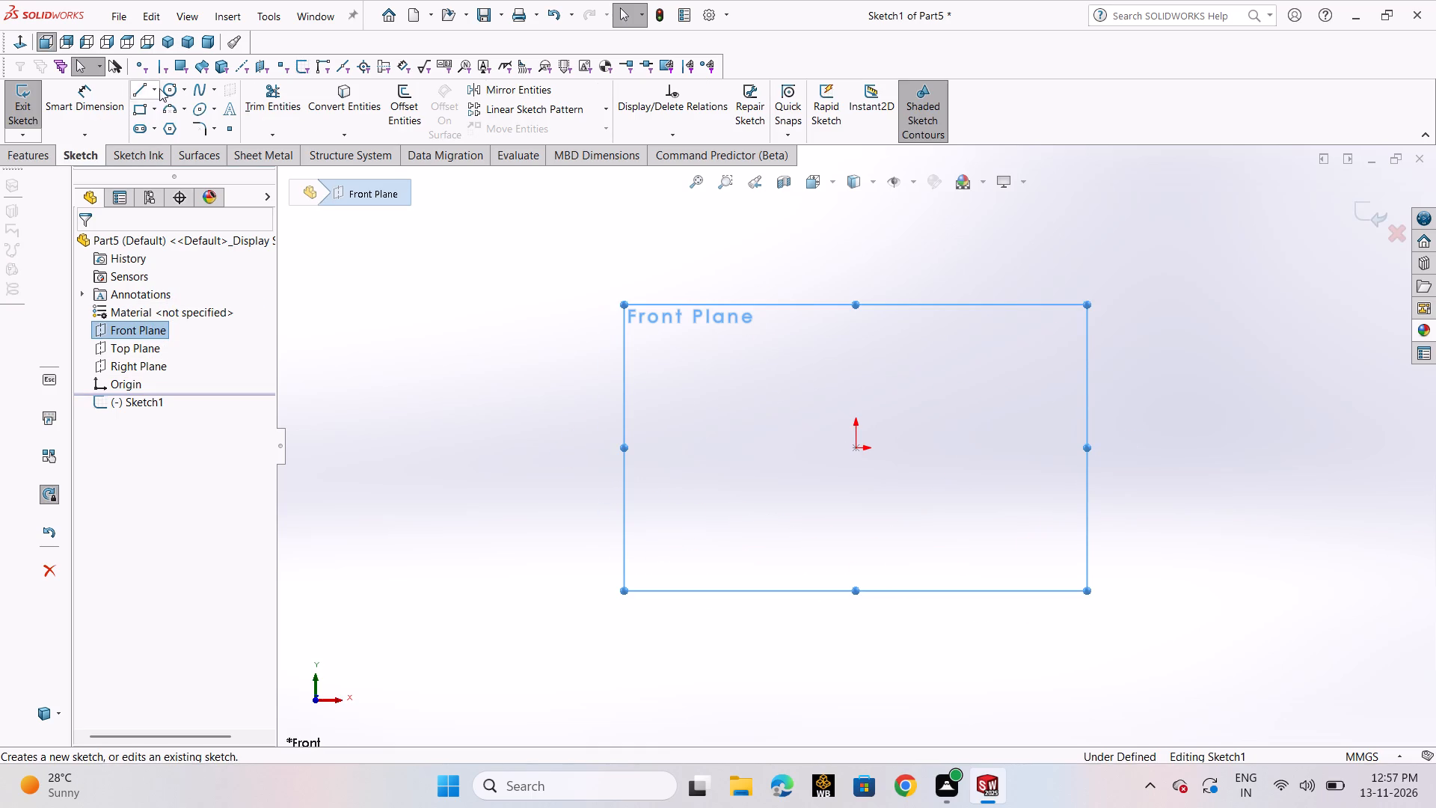
click(170, 89)
click(171, 101)
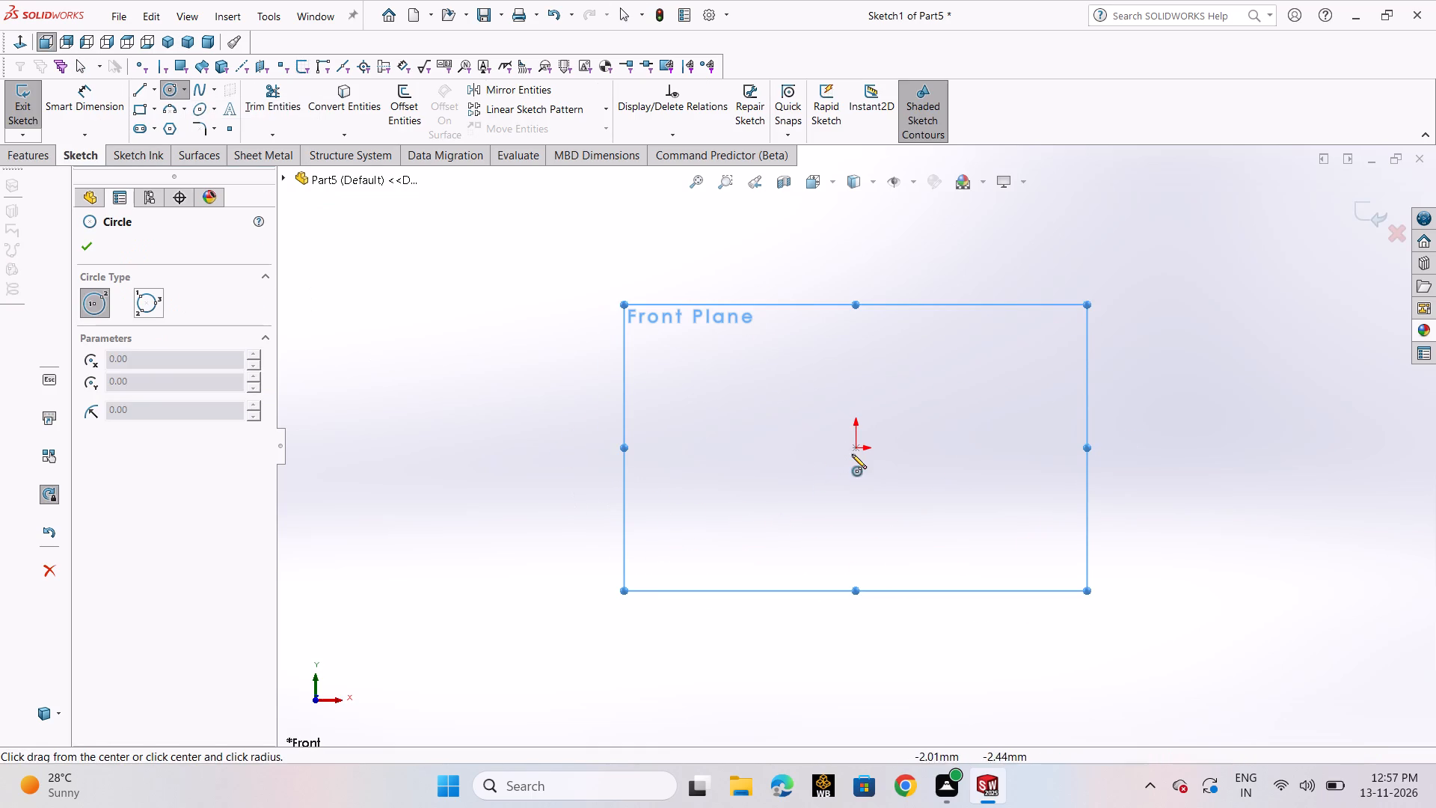
click(856, 446)
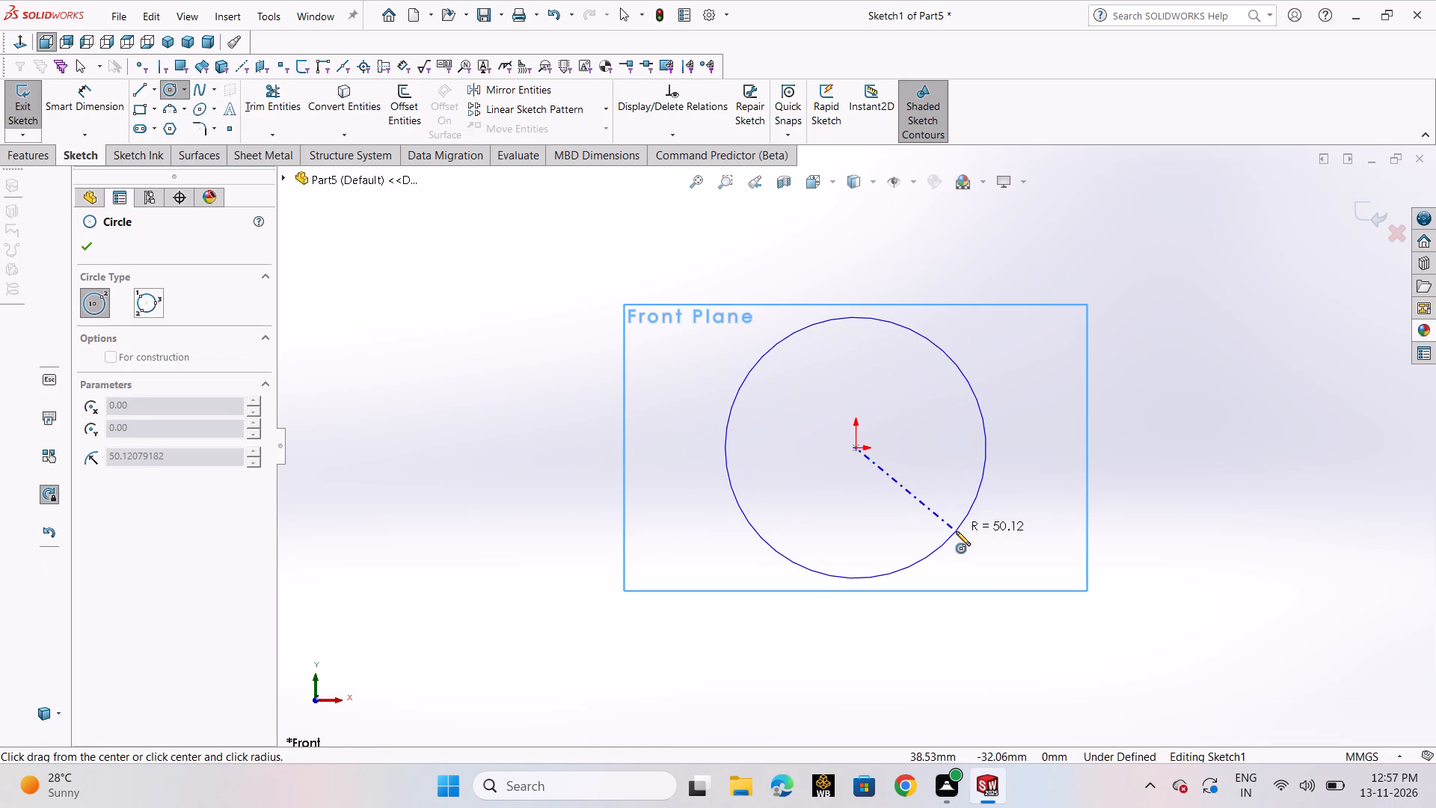
click(956, 531)
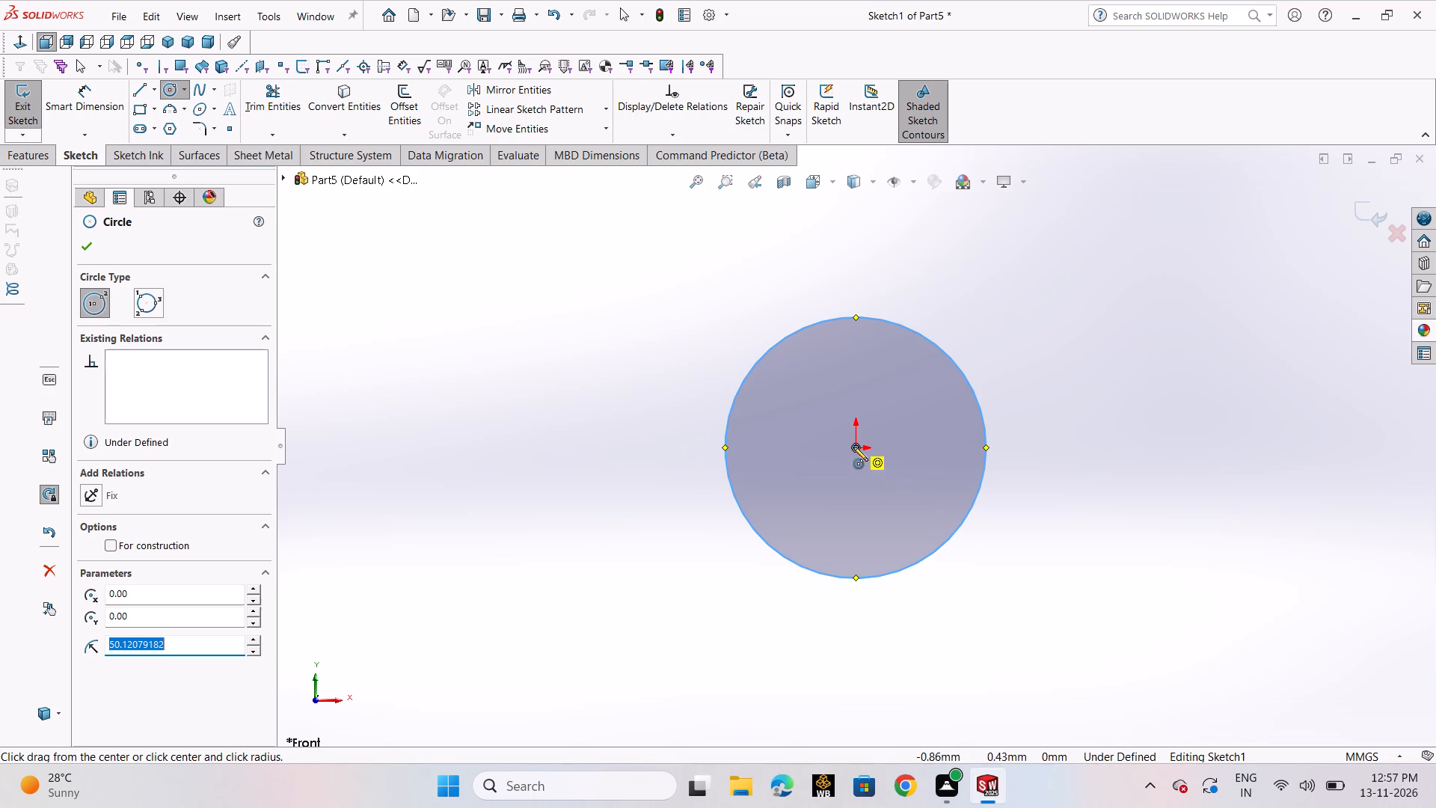
click(853, 447)
click(1001, 576)
right_click(1001, 576)
click(1015, 588)
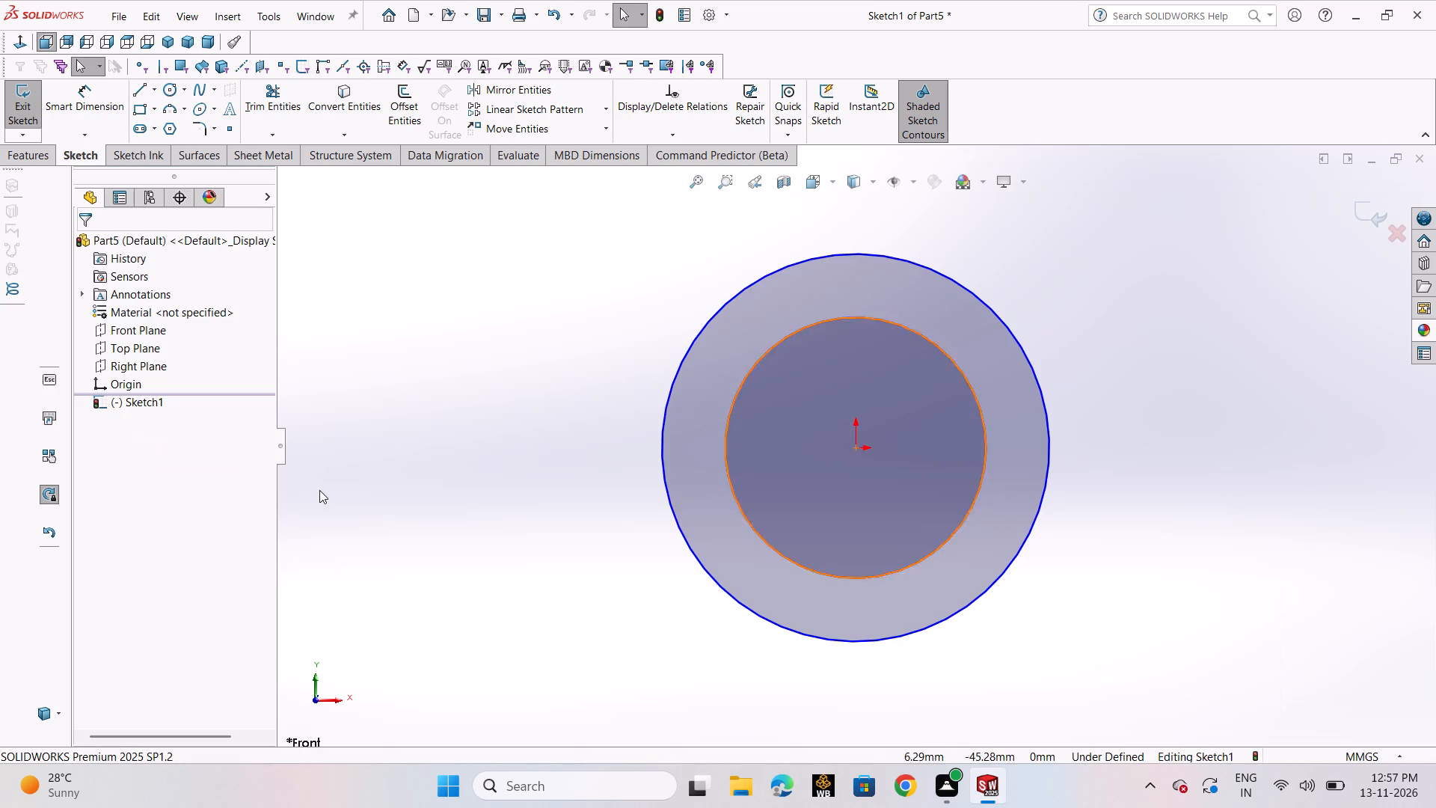
Dimension the outer circle's diameter to 68 mm and the inner circle's diameter to 50 mm.
click(82, 118)
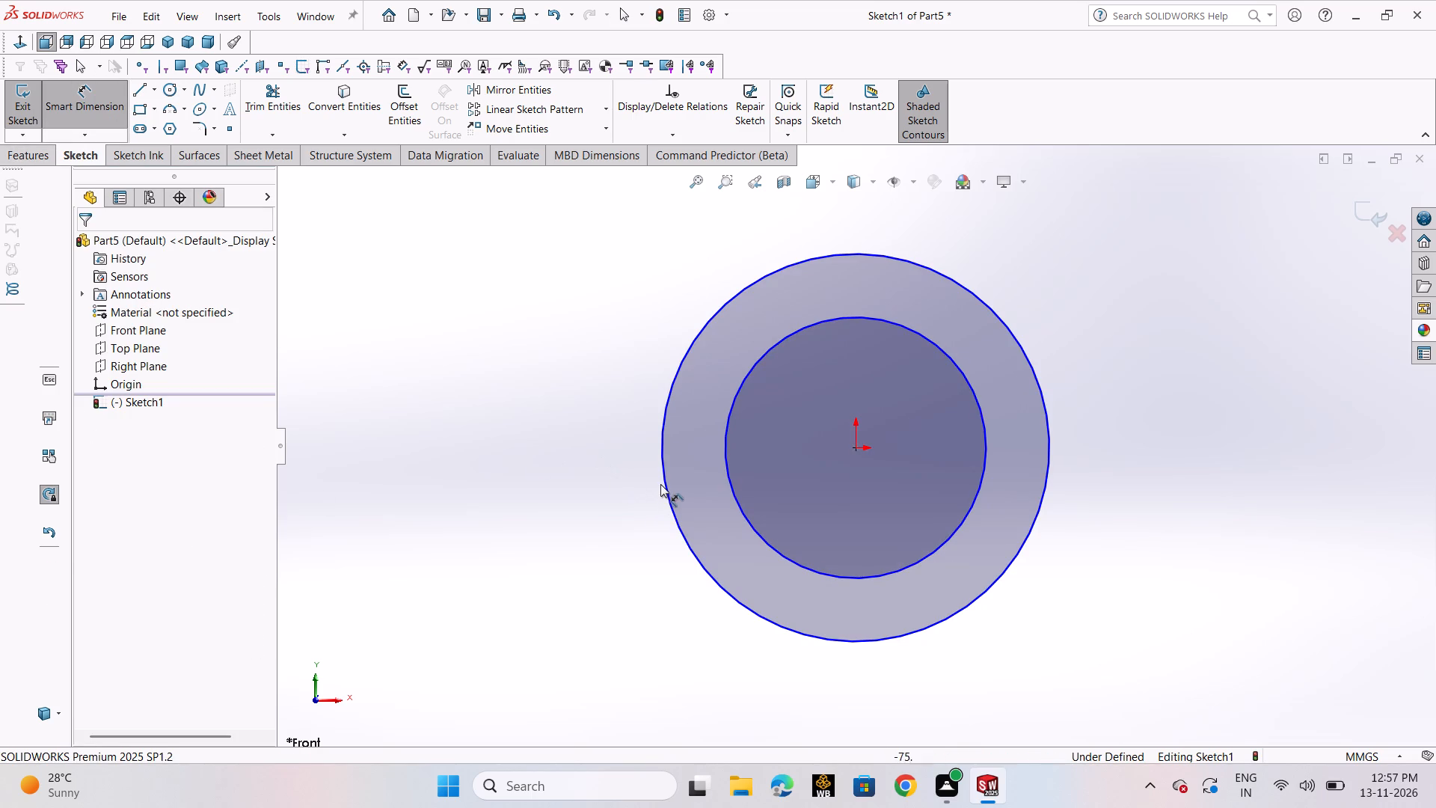
click(664, 480)
click(530, 572)
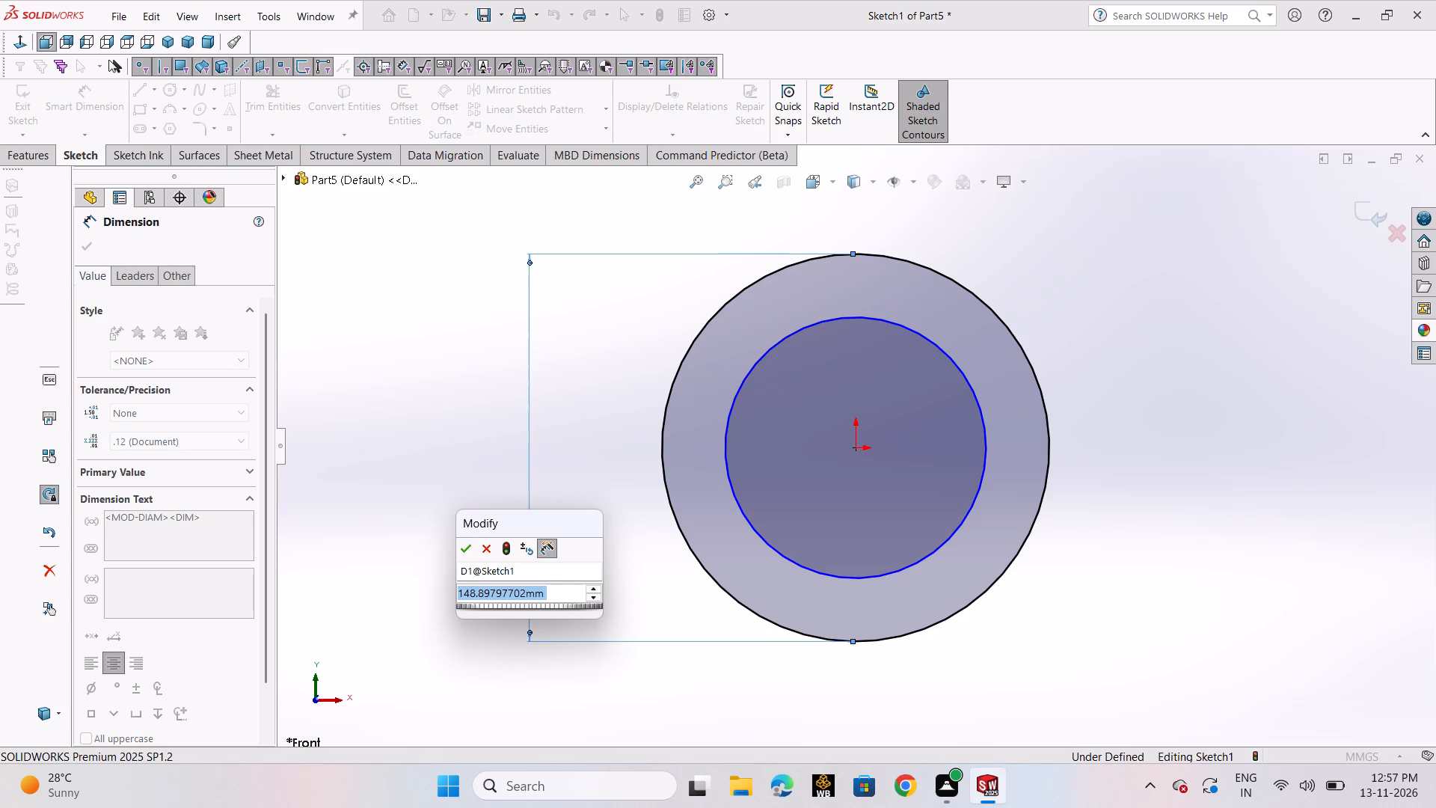
text(68)
key(Return)
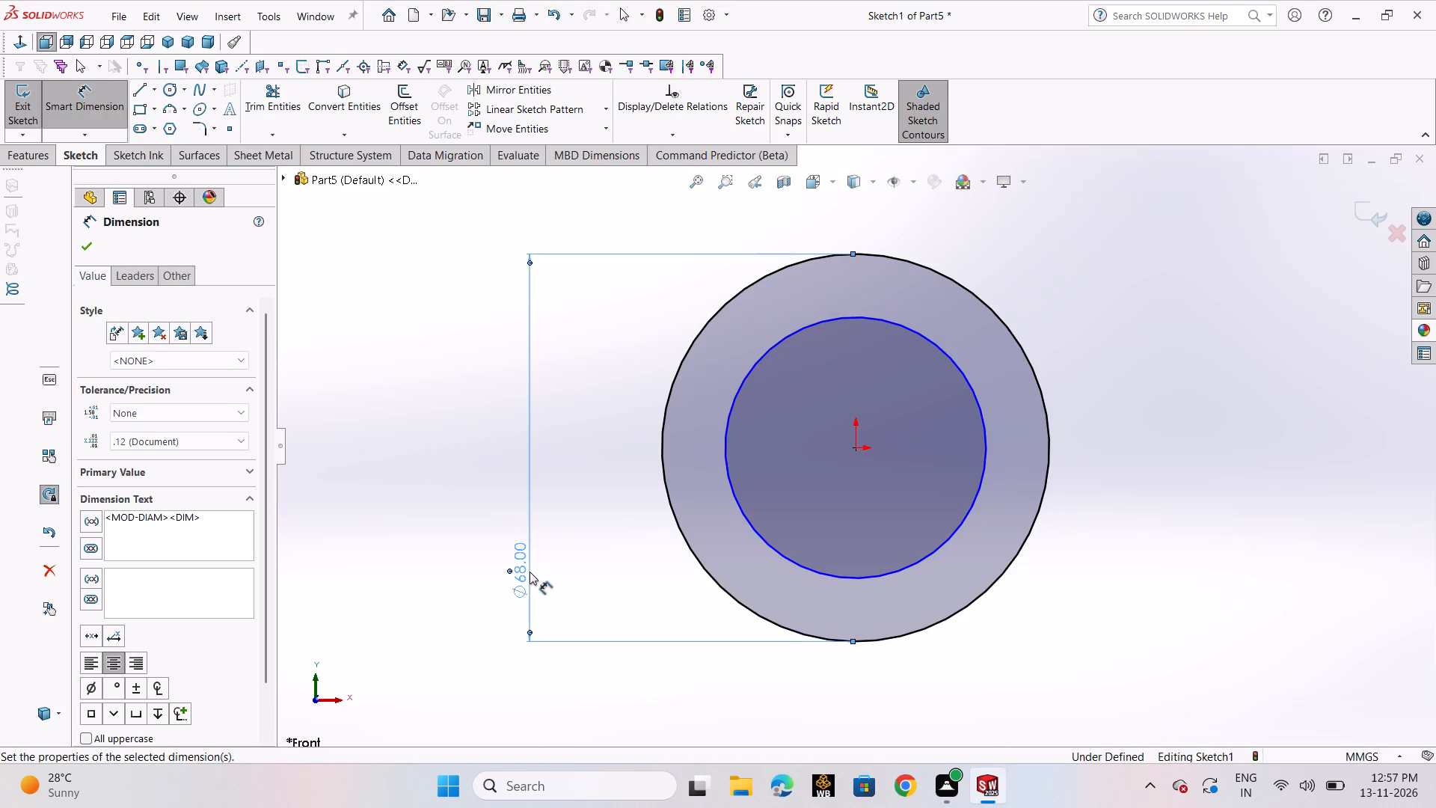
click(817, 569)
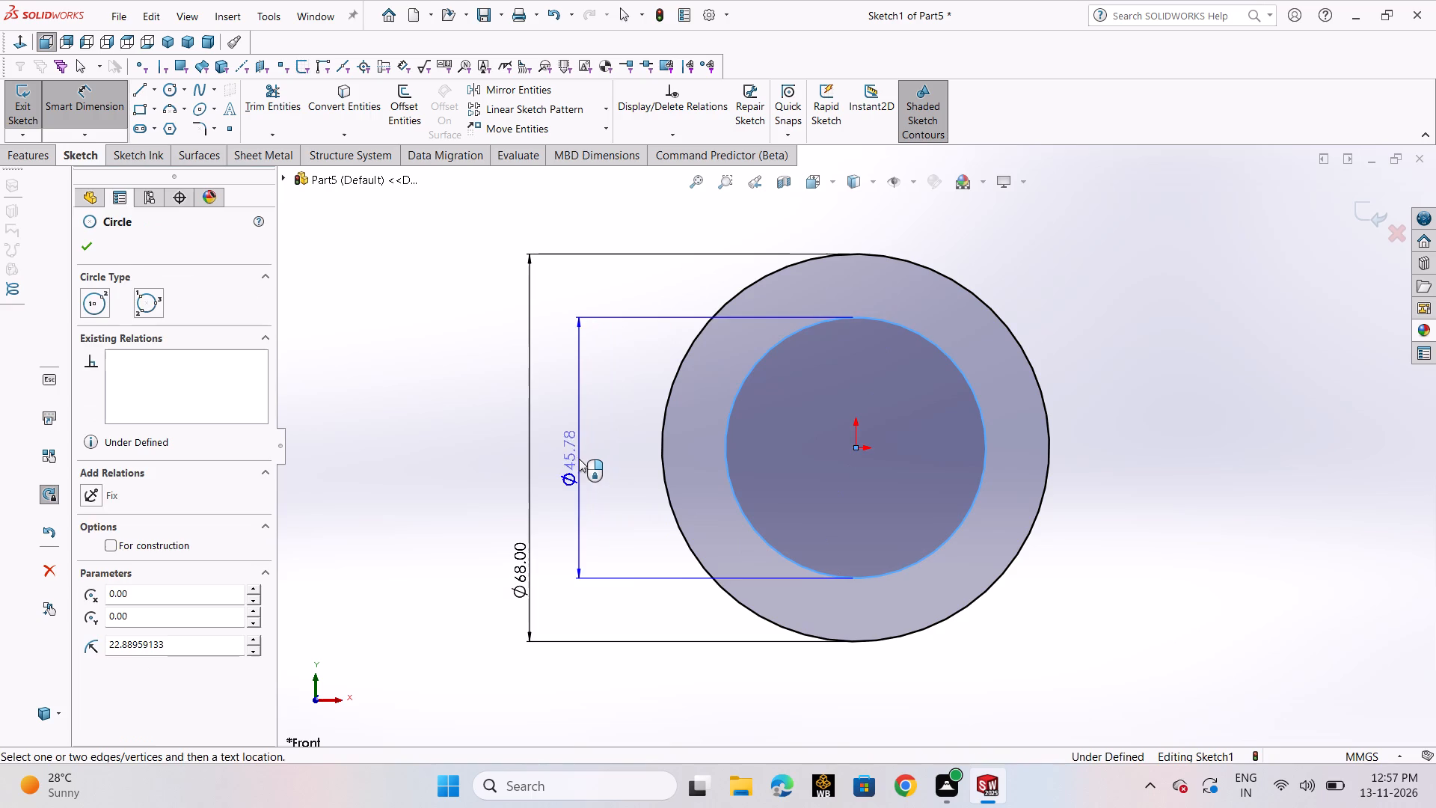
click(579, 459)
text(50)
key(Return)
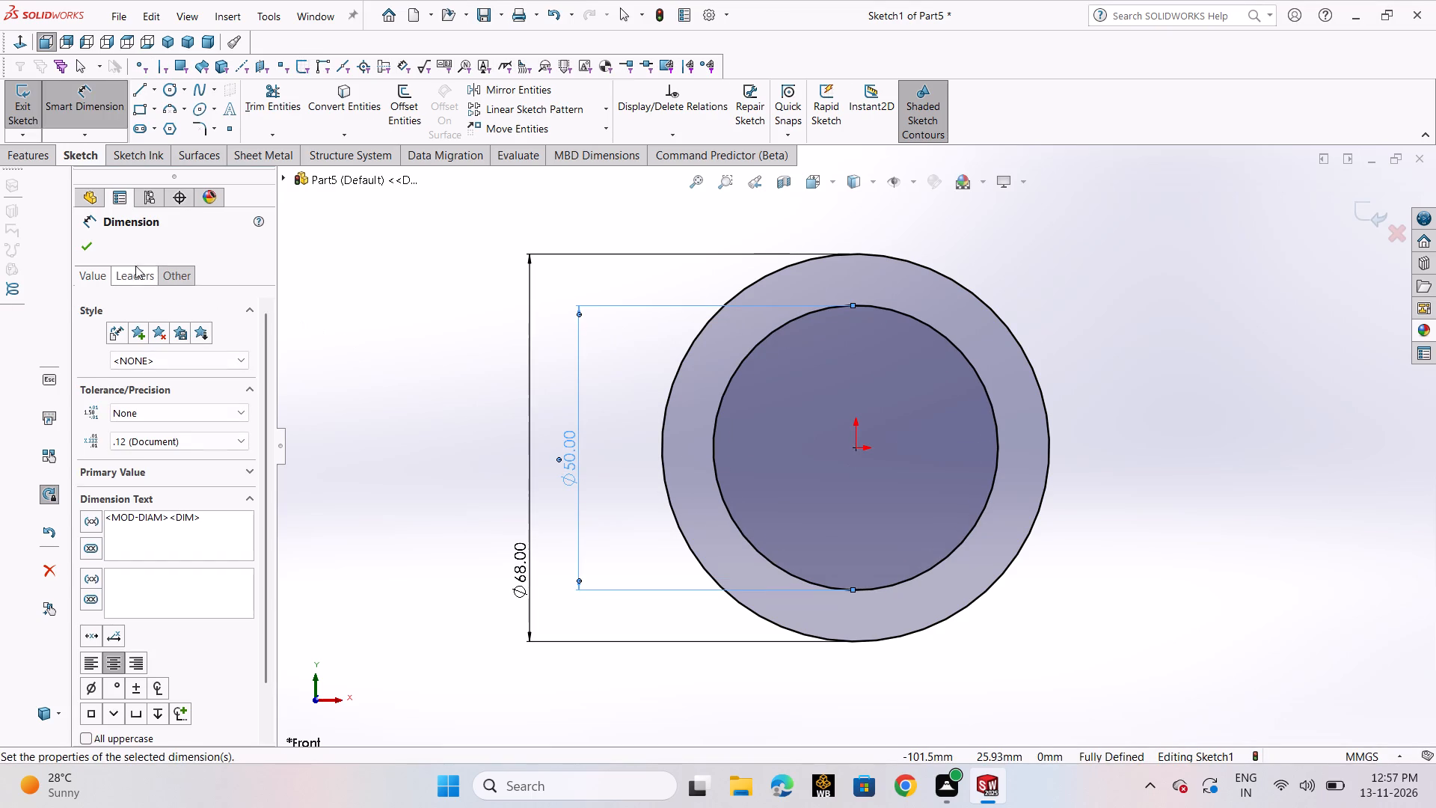
click(97, 253)
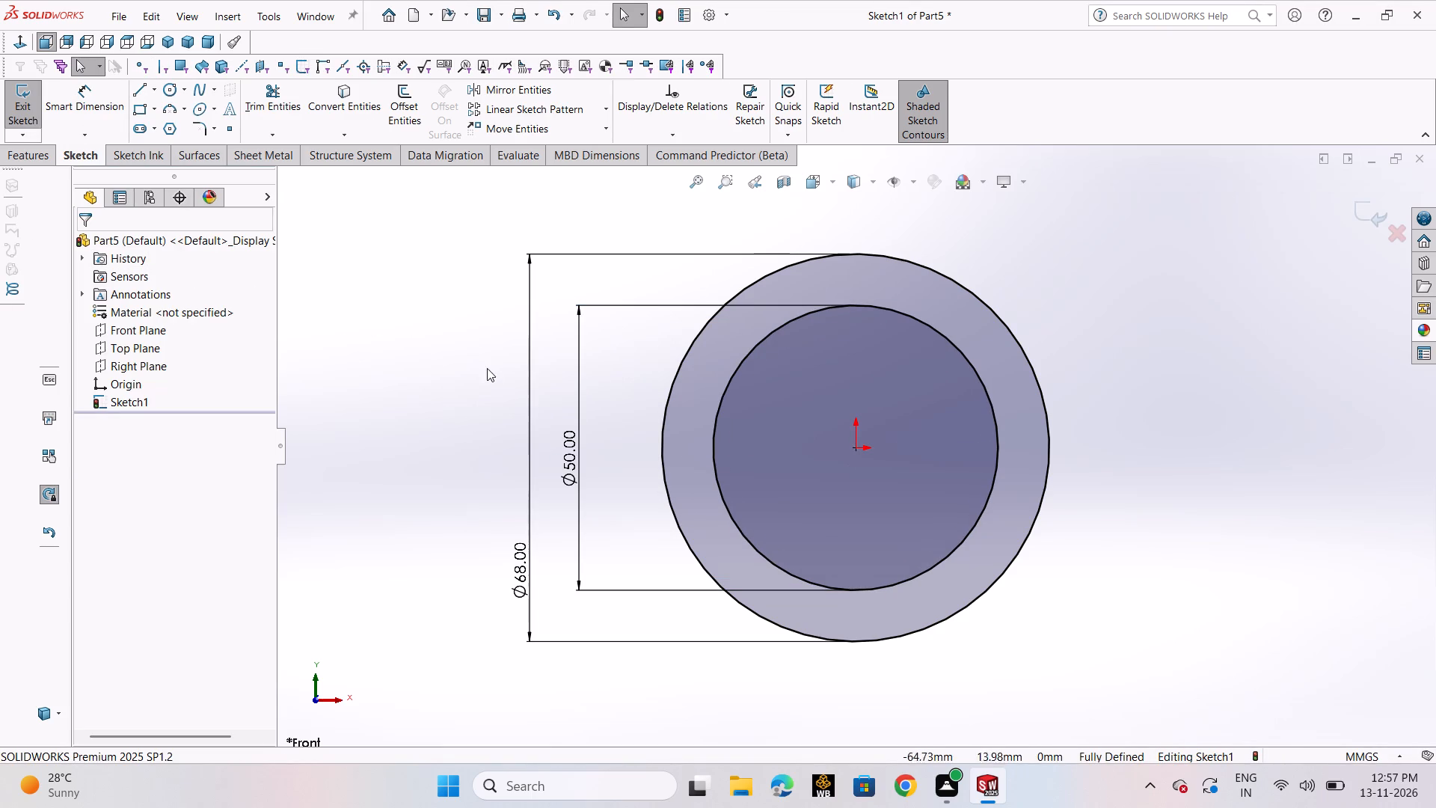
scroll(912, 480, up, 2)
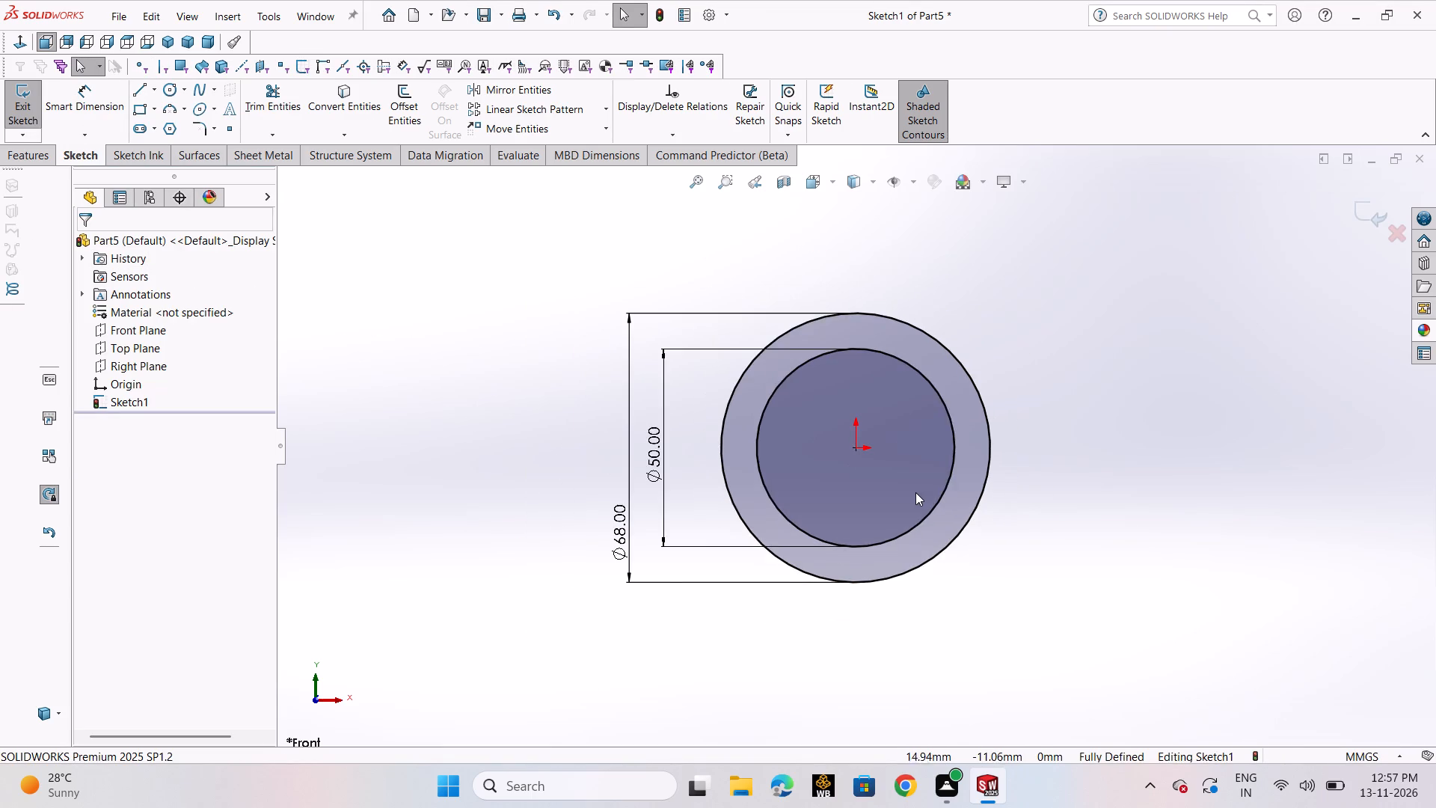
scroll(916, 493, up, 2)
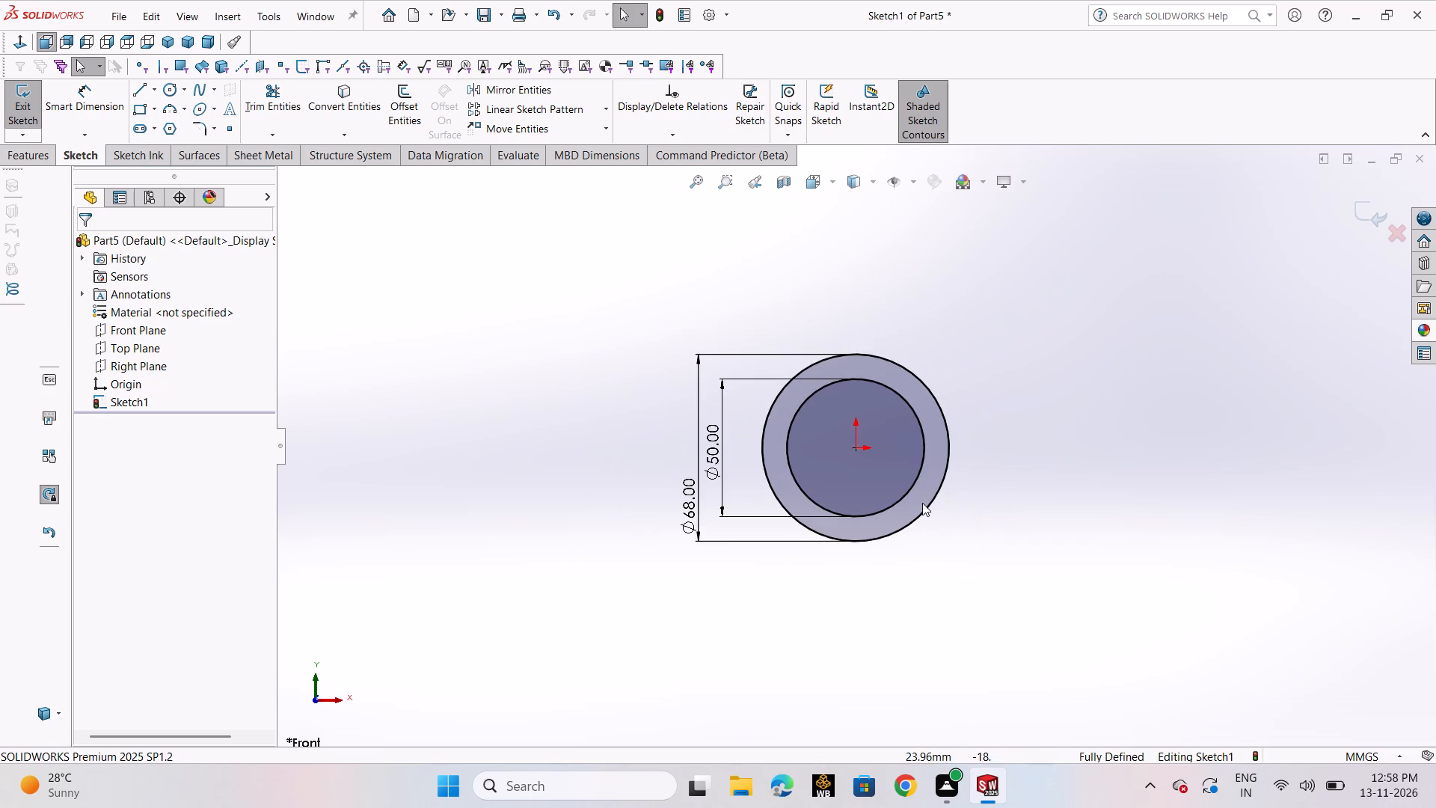
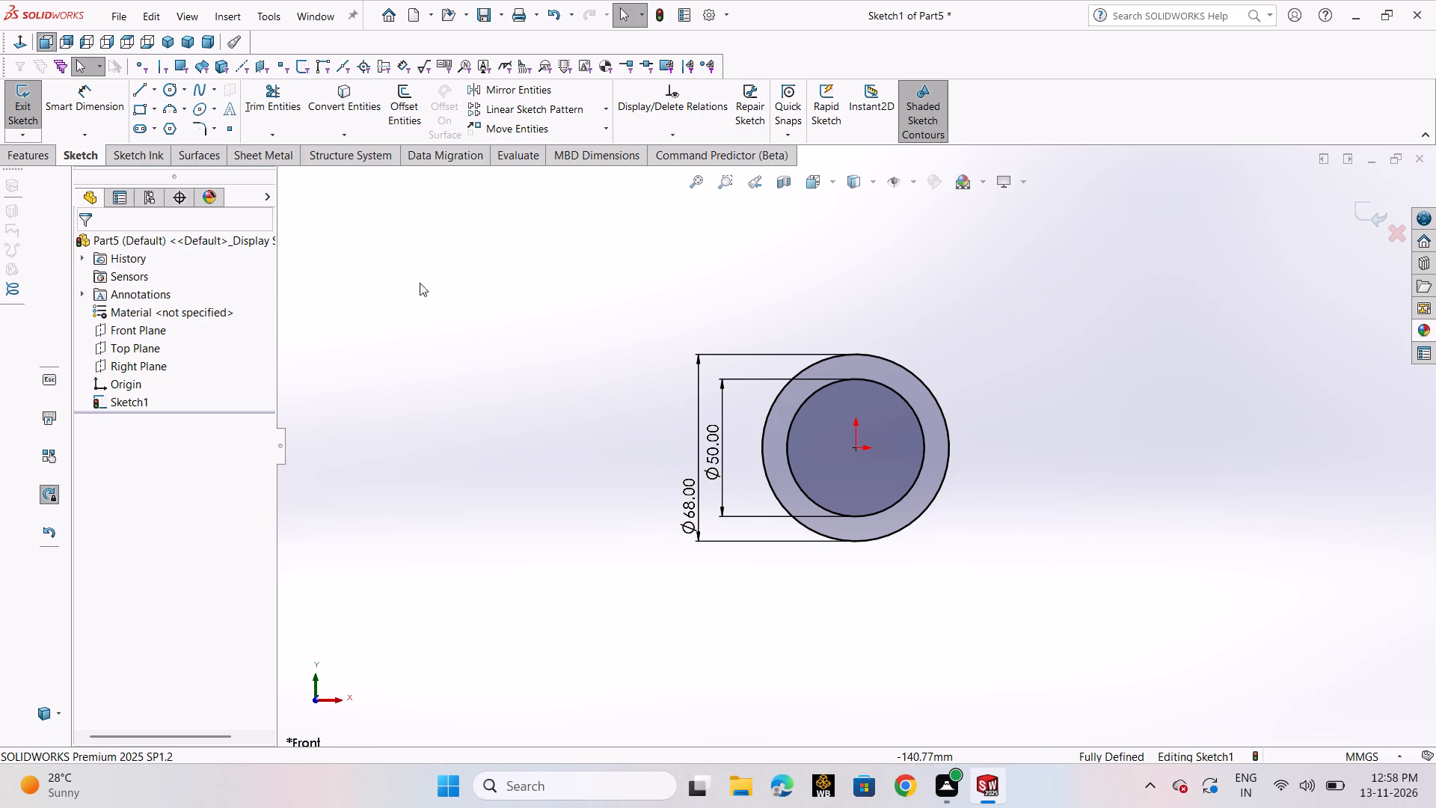
Sketch a horizontal line about 80 mm long running outward in +X from the topmost point of the 68 mm circle.
click(138, 89)
click(153, 115)
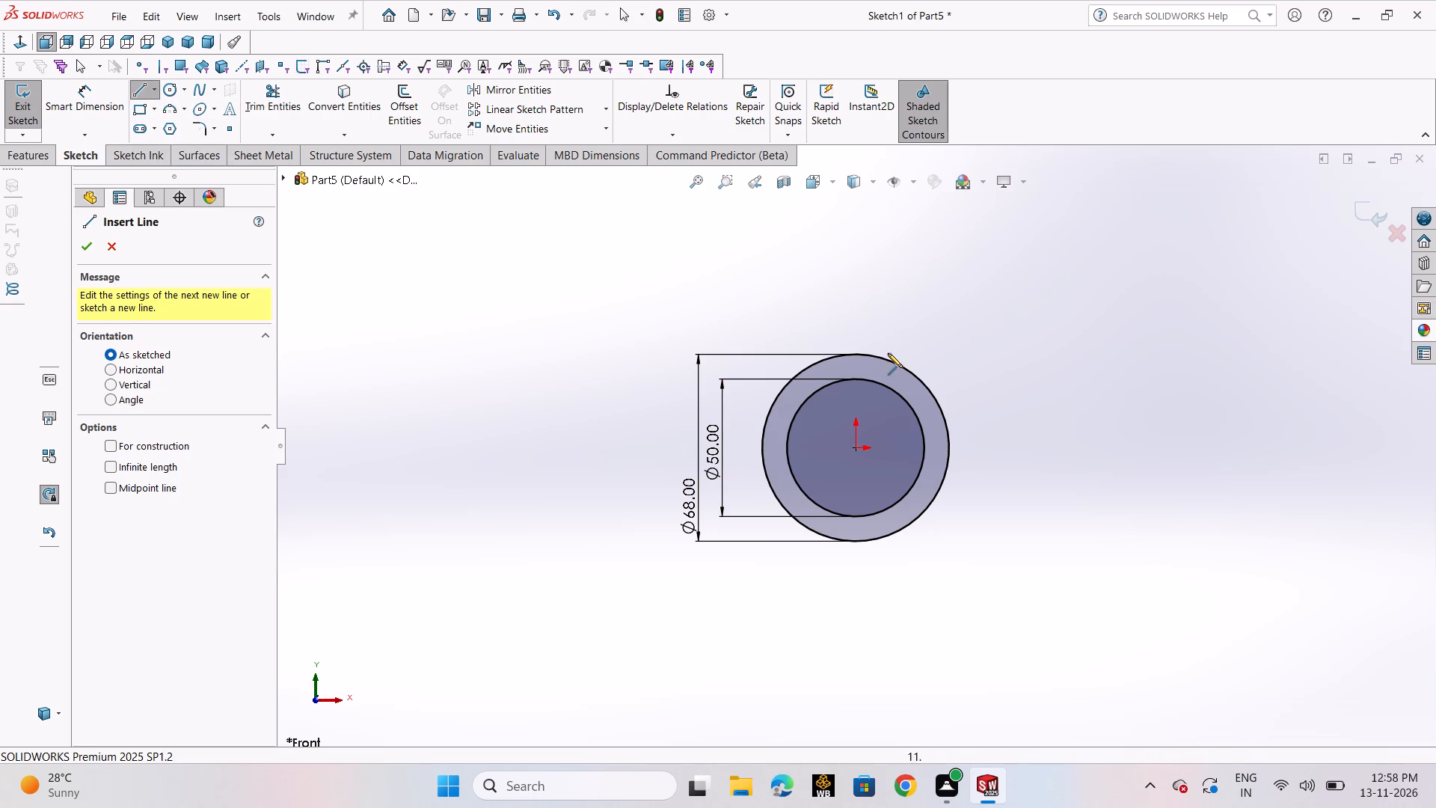
click(856, 353)
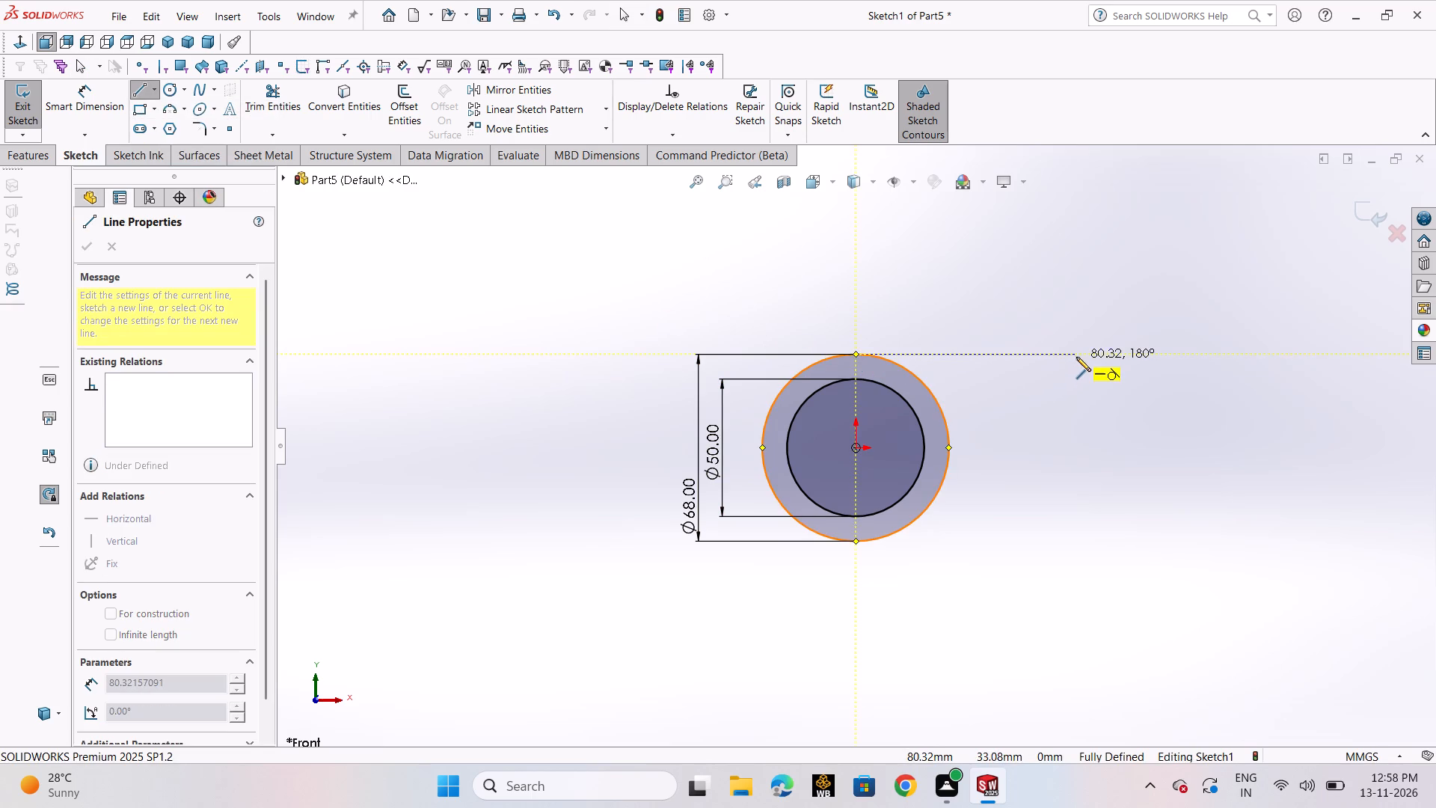
click(1076, 355)
right_click(1076, 355)
click(1091, 362)
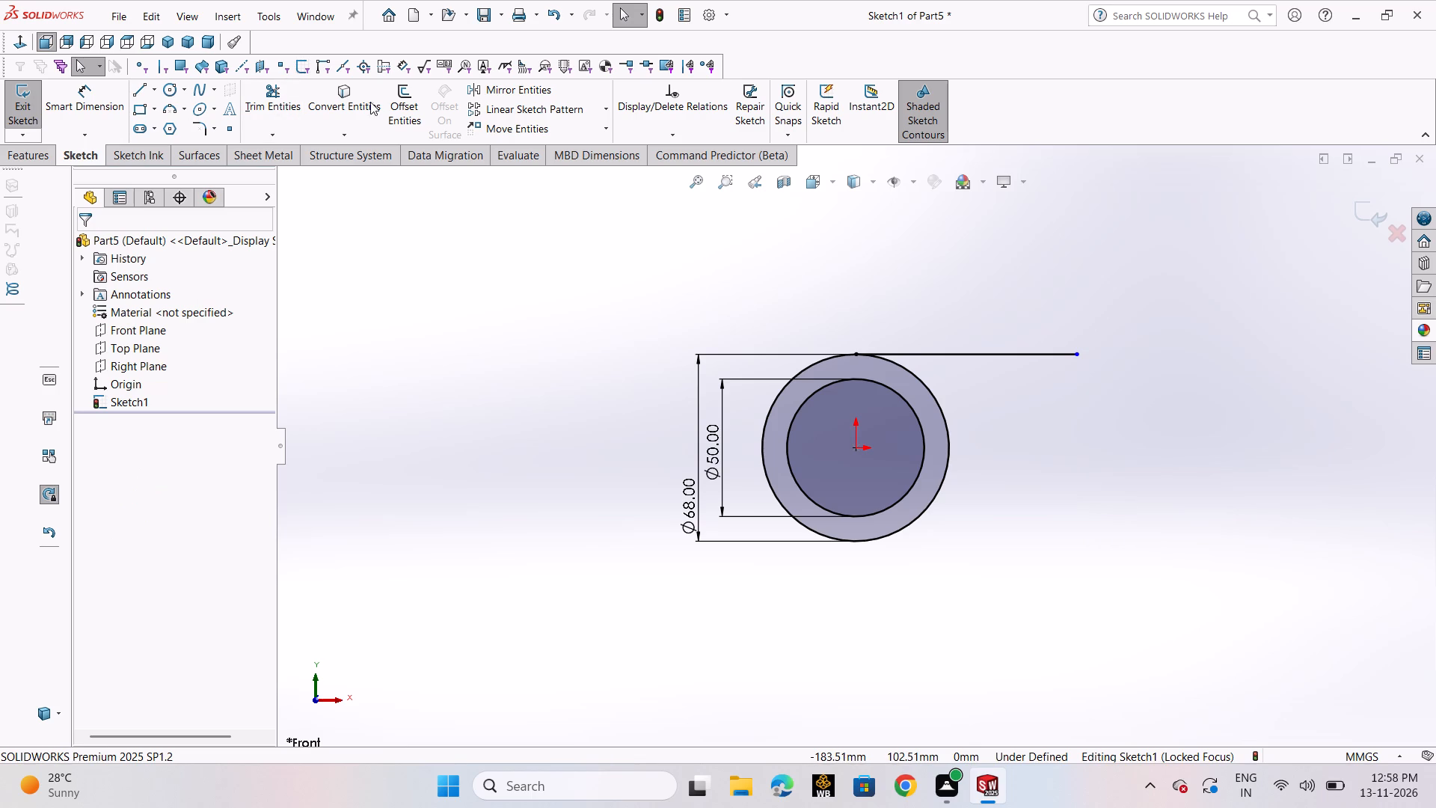
Offset the horizontal line 9 mm downward, towards the circles' centre, with a driving dimension added.
click(398, 106)
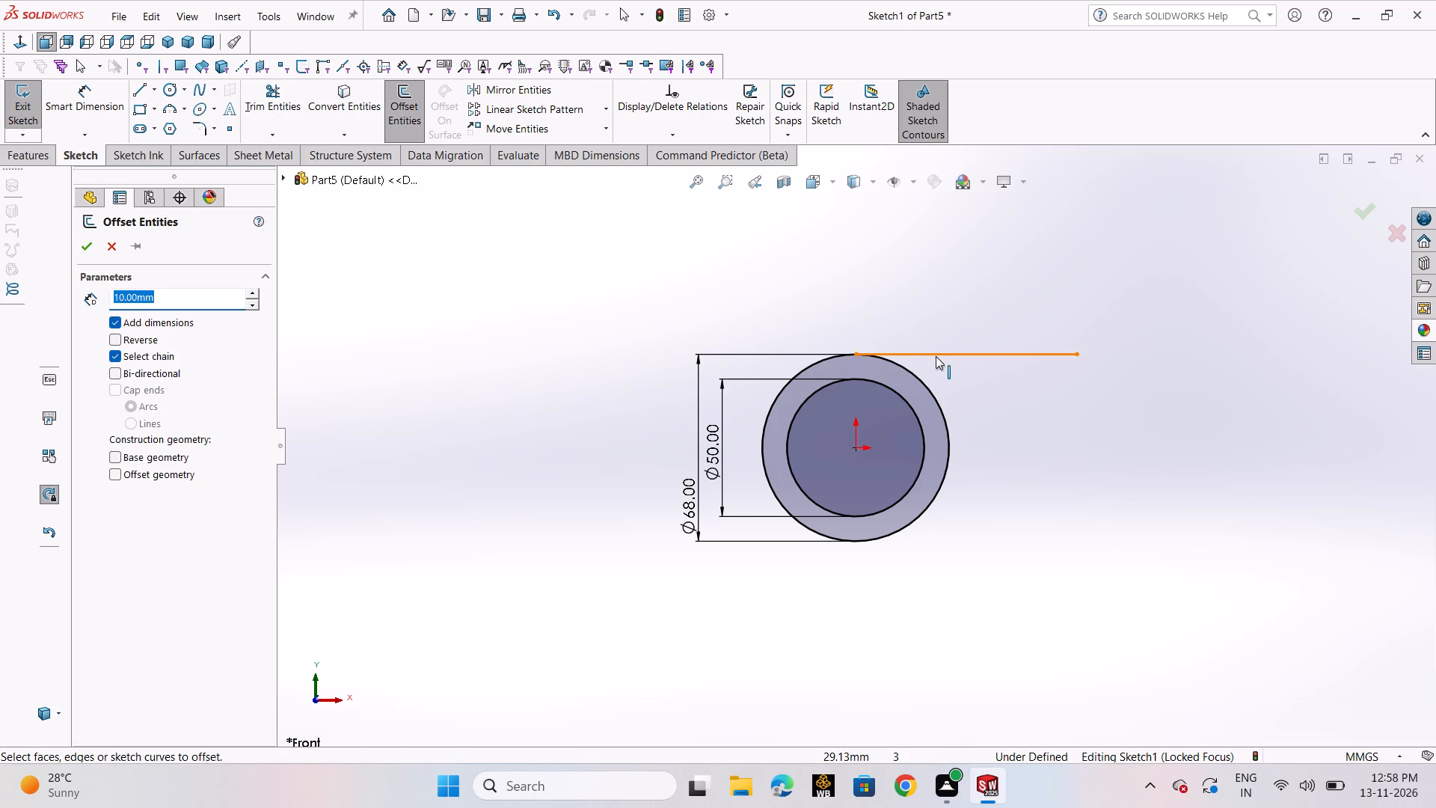
click(936, 356)
key(9)
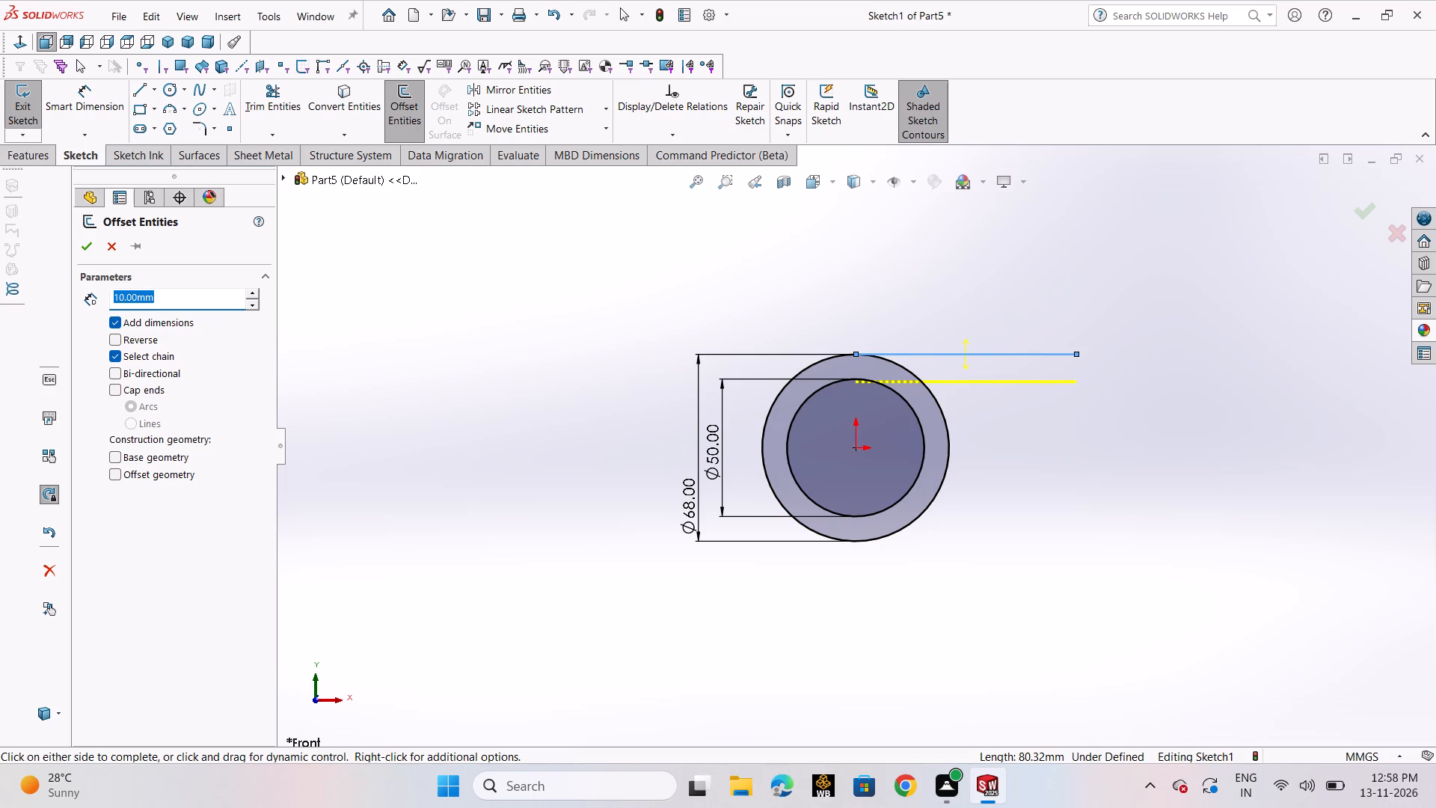
key(Return)
click(80, 247)
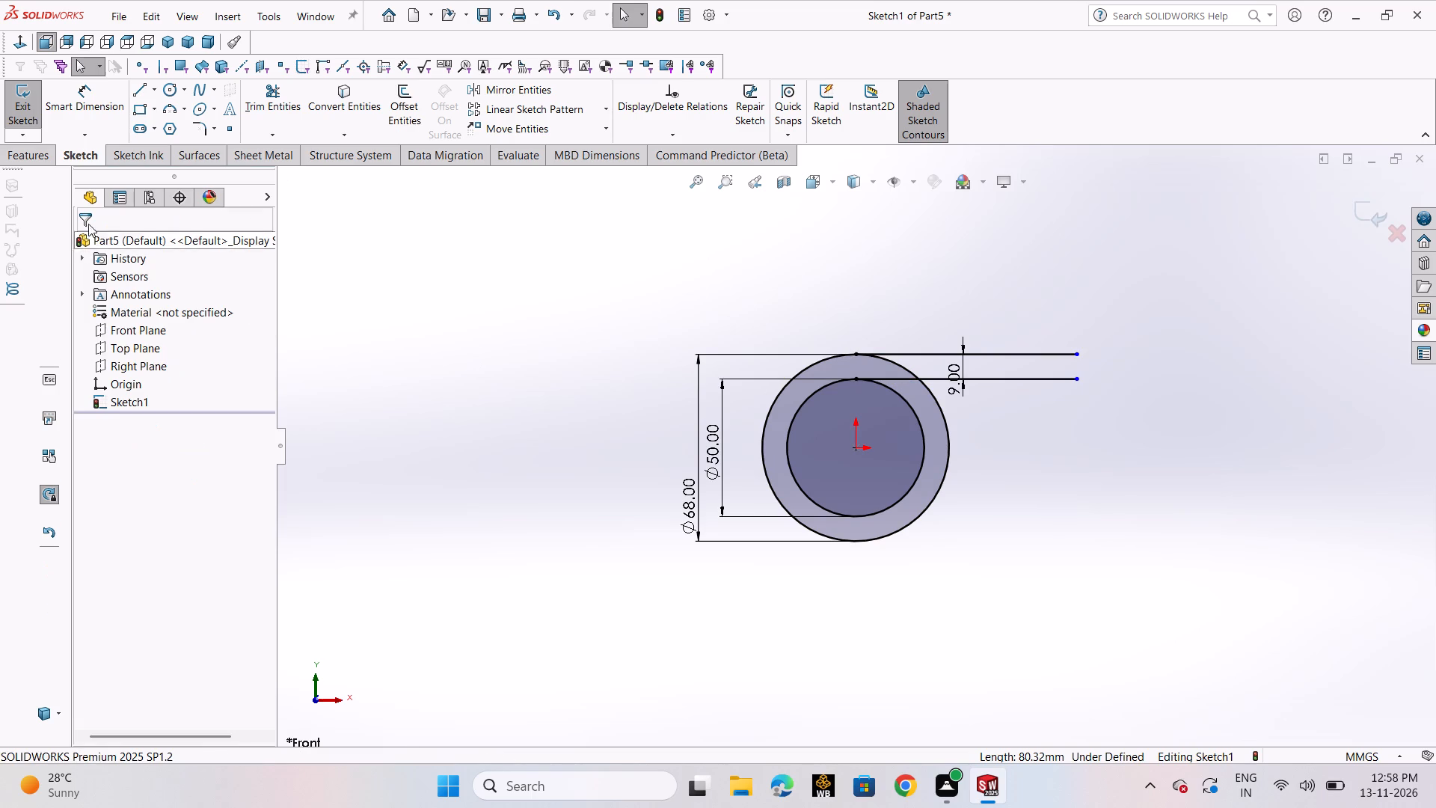
Close the free outer ends of the two parallel lines with a vertical line.
click(135, 88)
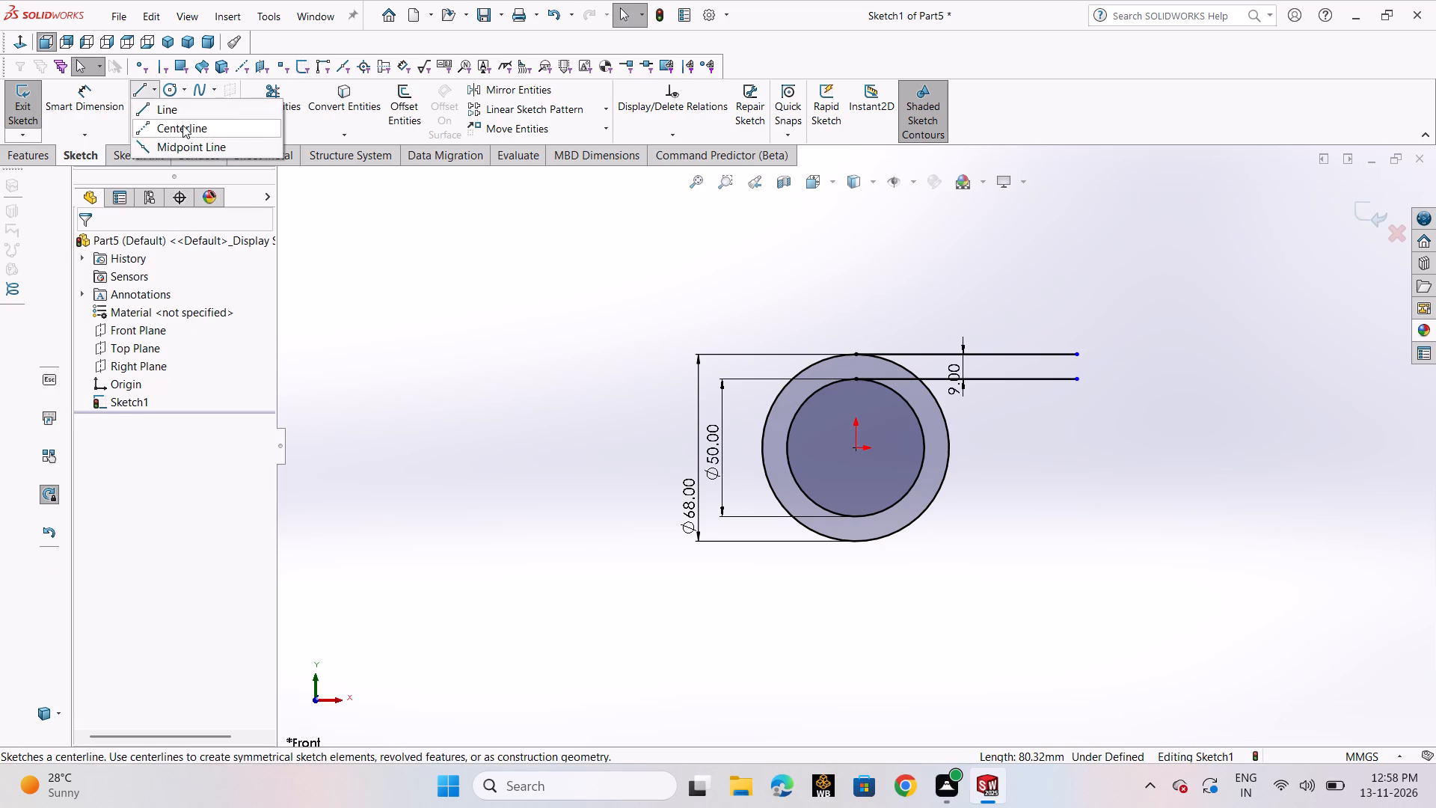
click(177, 114)
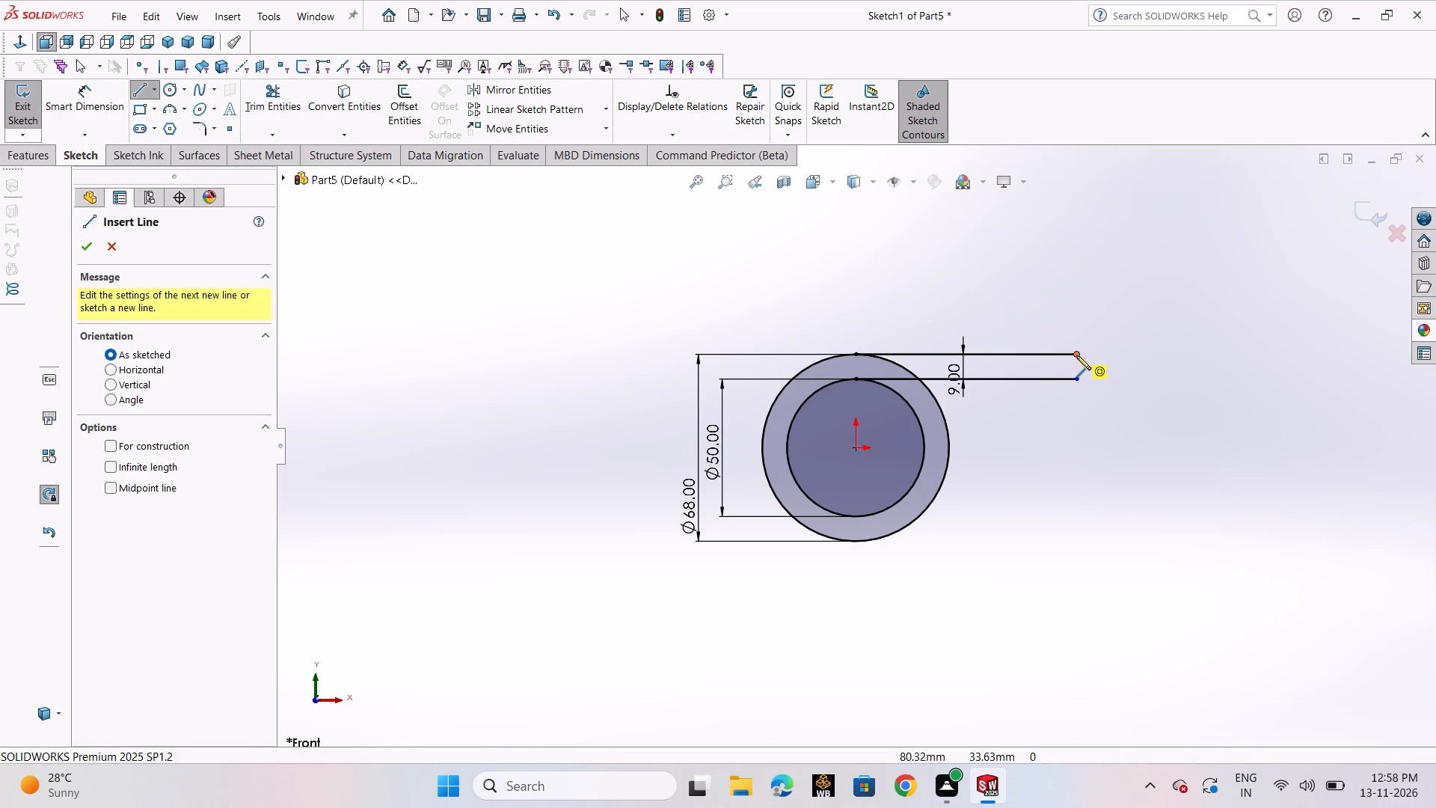
click(1077, 355)
click(1077, 379)
right_click(1077, 379)
click(1103, 396)
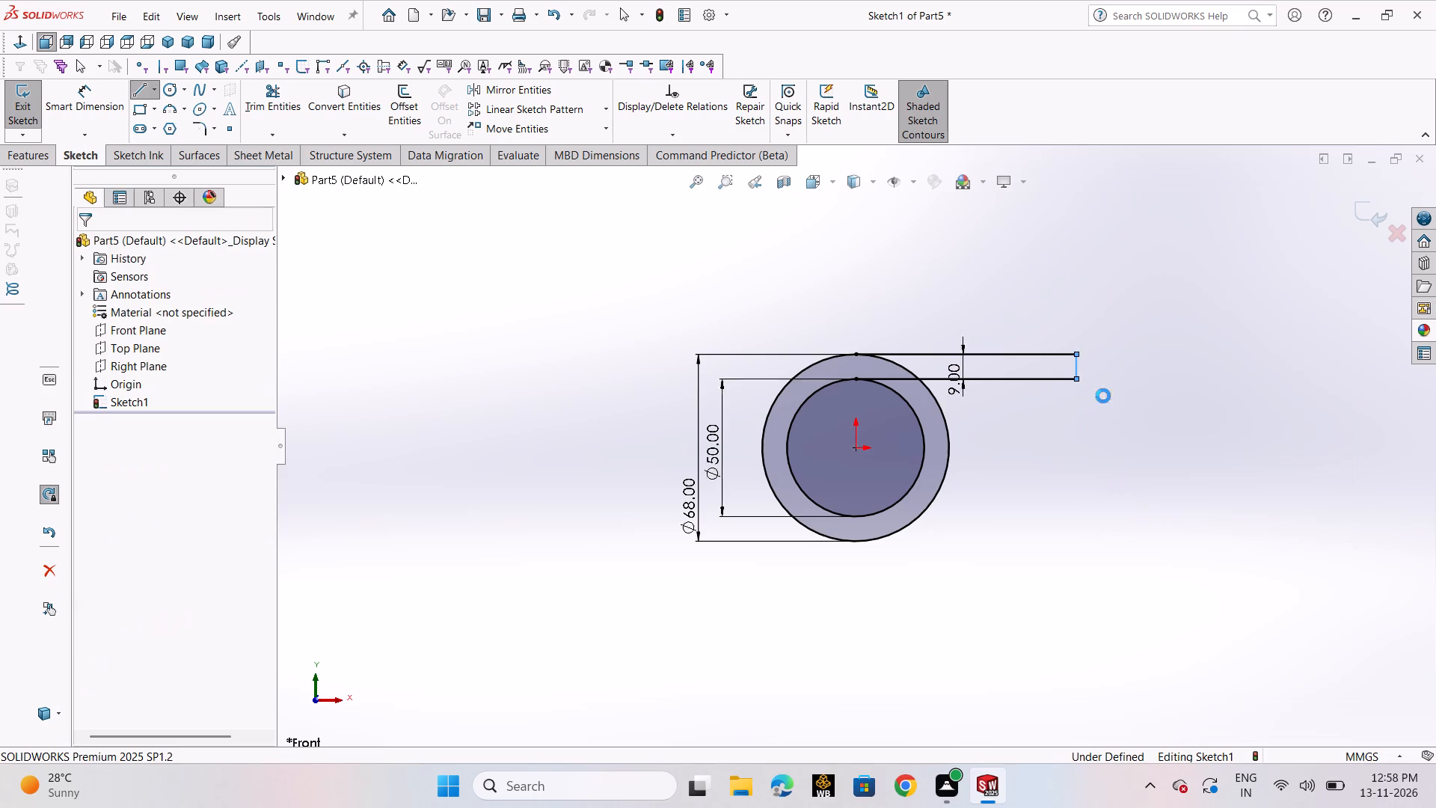
Power trim the offset line's portion inside the outer circle and the outer circle's arc between the two parallel lines.
click(287, 102)
scroll(1141, 387, down, 3)
drag(649, 372, 673, 395)
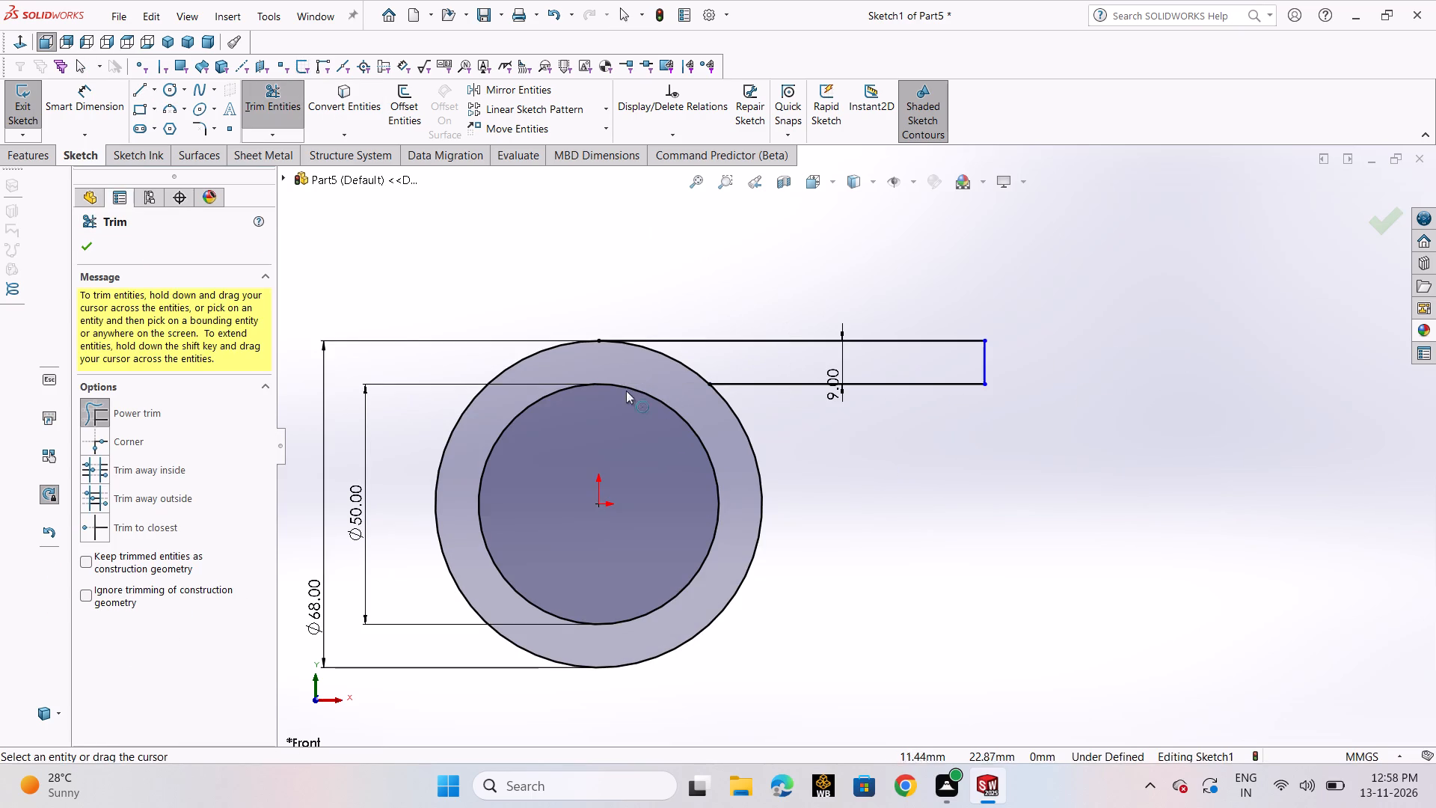
drag(678, 370, 703, 362)
click(77, 246)
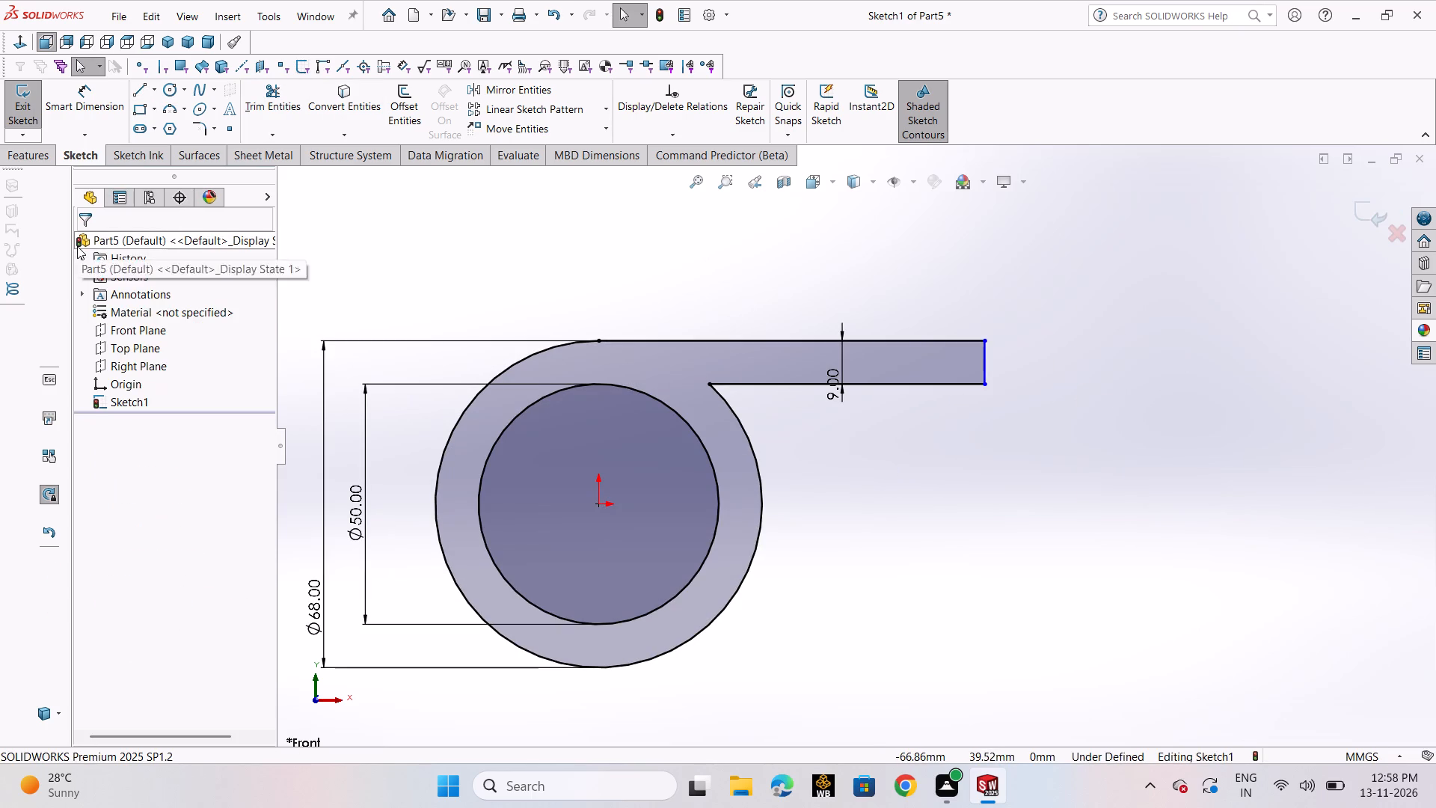
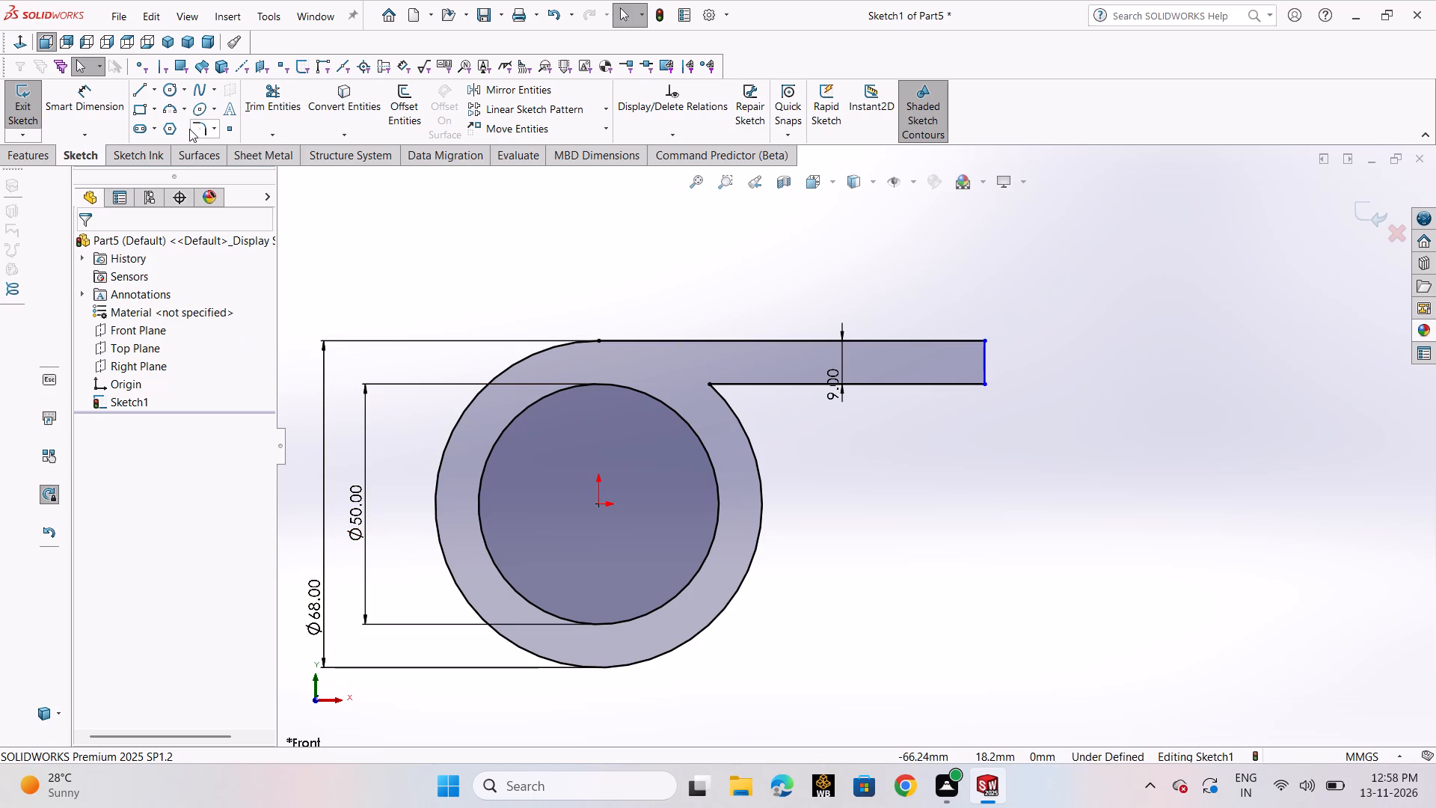
Add a 5 mm sketch fillet at the corner where the arm's lower line meets the outer circle.
click(209, 130)
click(227, 147)
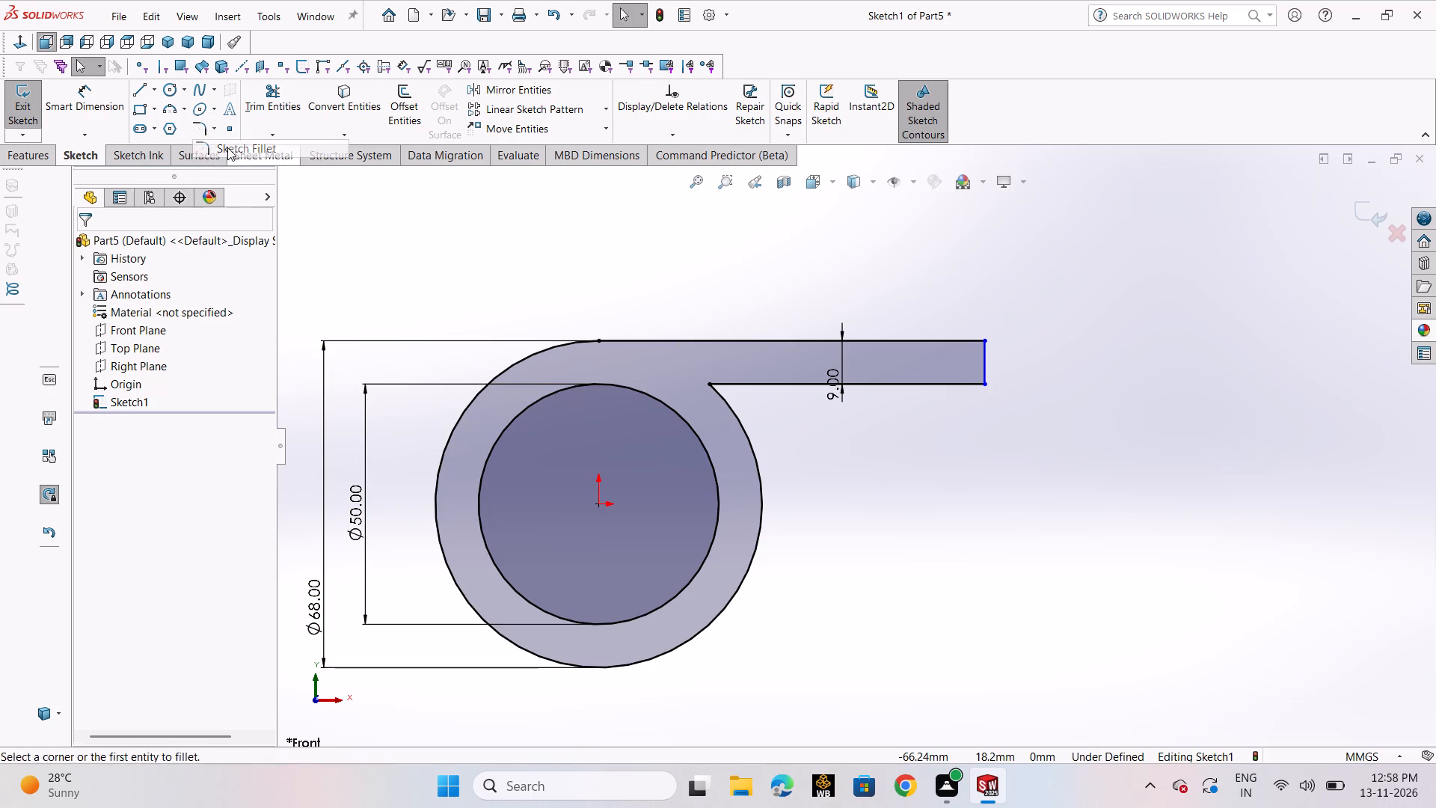
scroll(702, 373, down, 5)
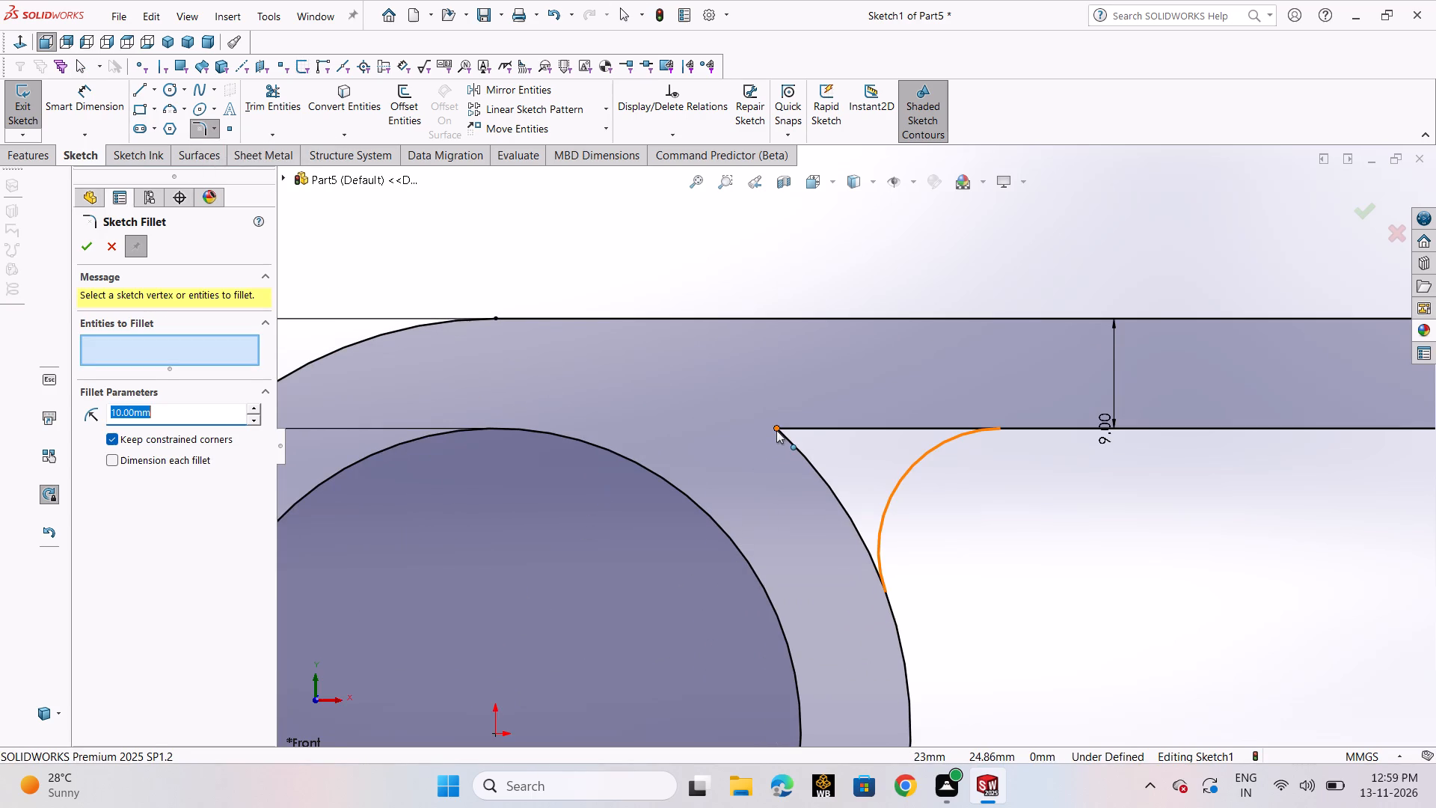
click(776, 430)
double_click(215, 417)
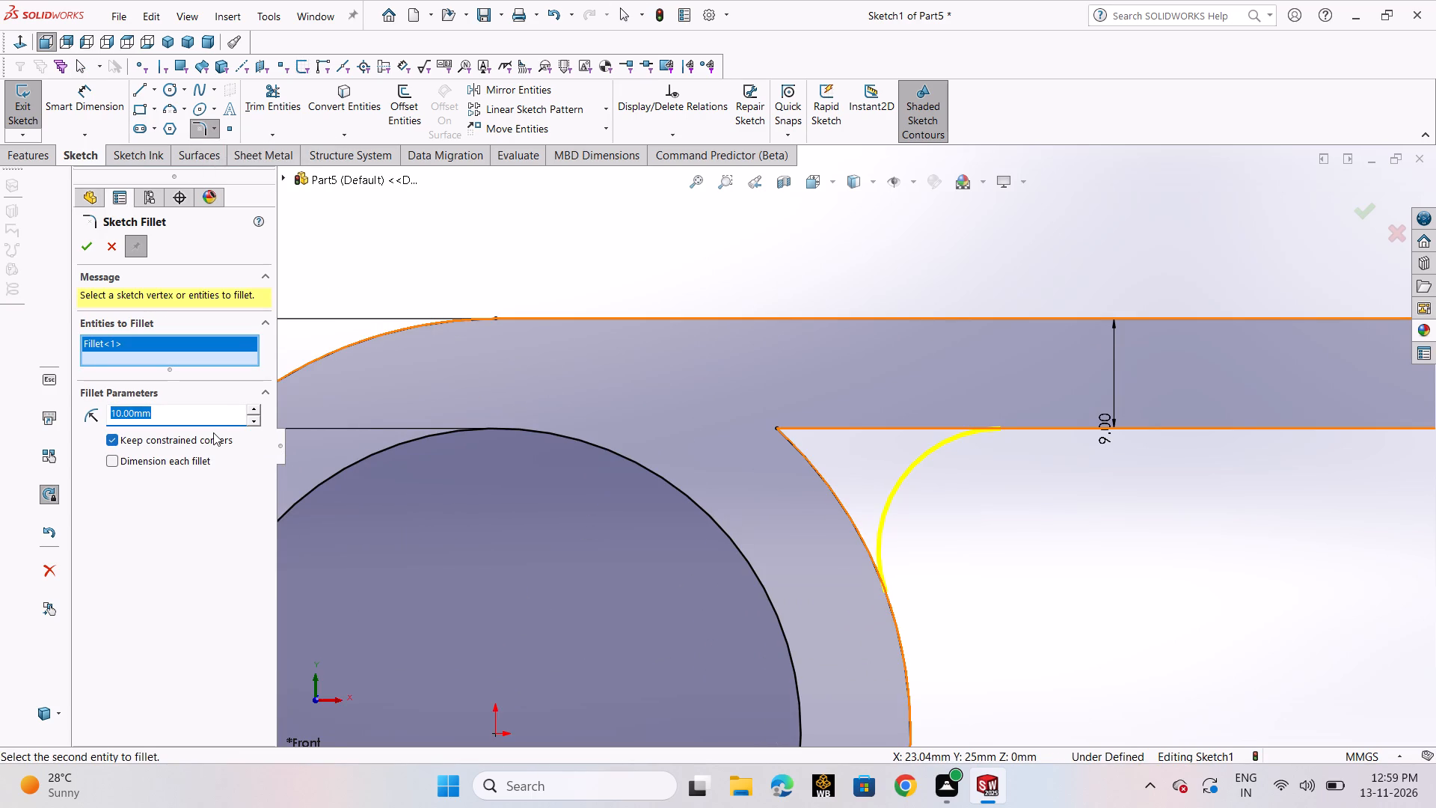
key(5)
key(Return)
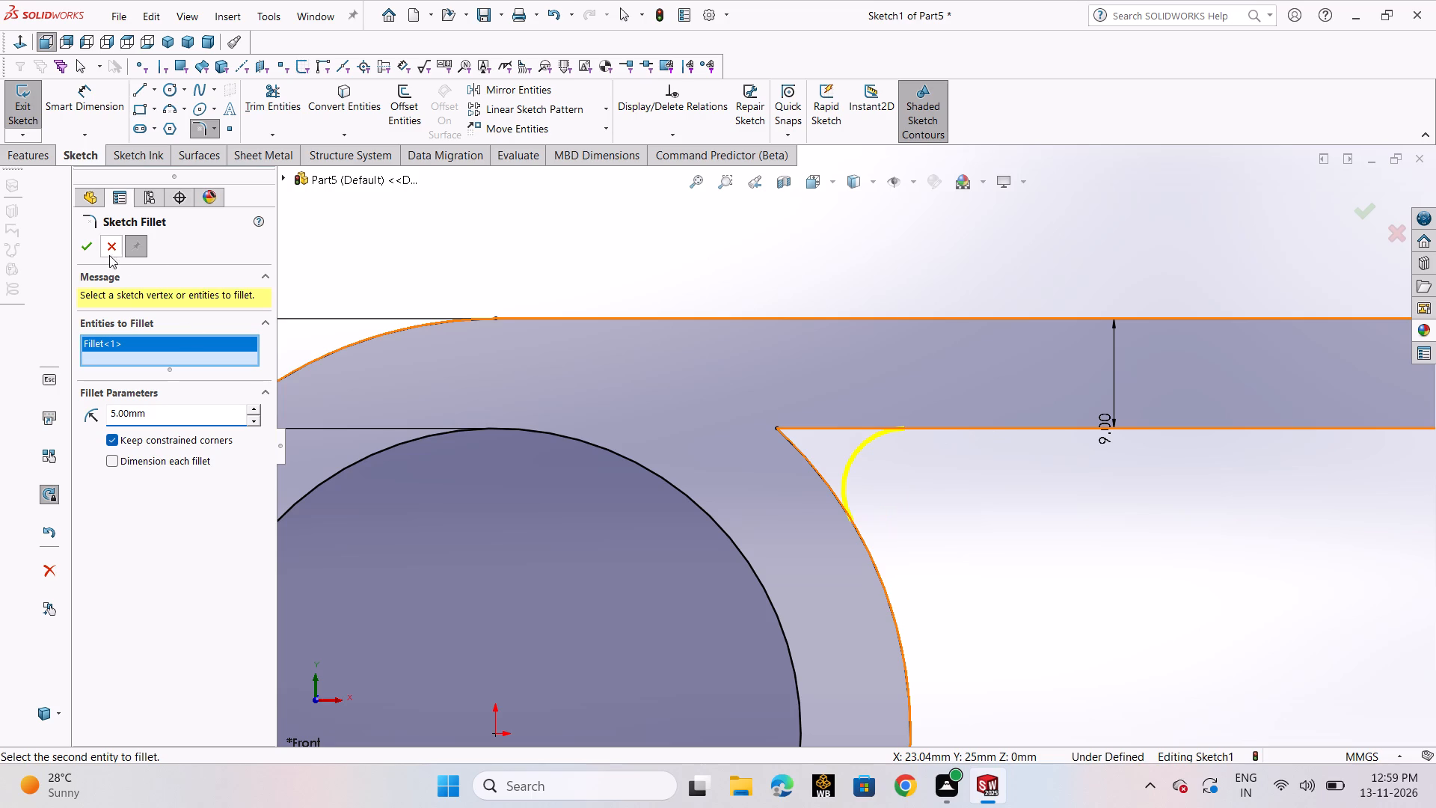
click(88, 254)
scroll(596, 385, up, 2)
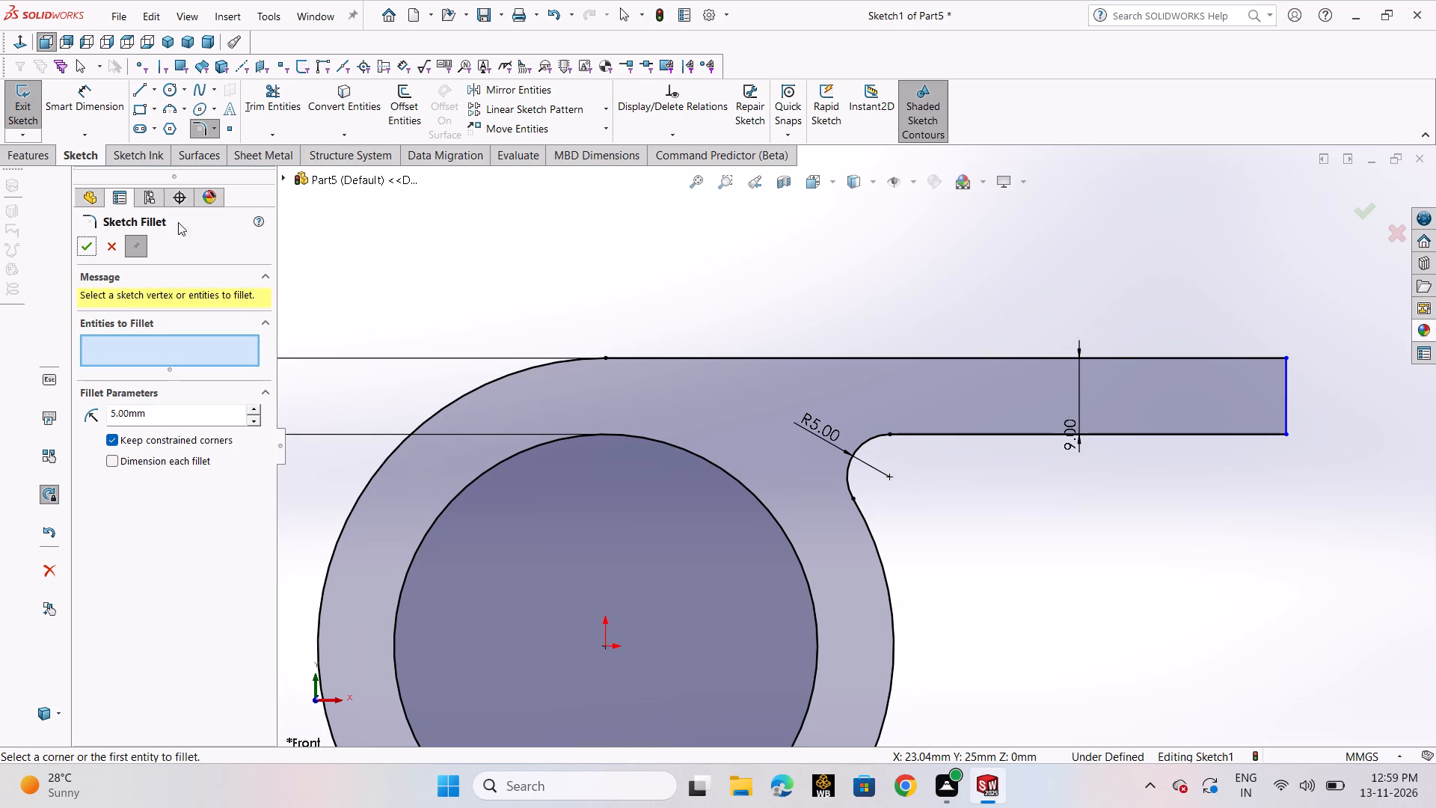
click(85, 240)
Exit the sketch and extrude the ring-and-arm profile as a Mid Plane boss with a depth of 26 mm.
click(20, 91)
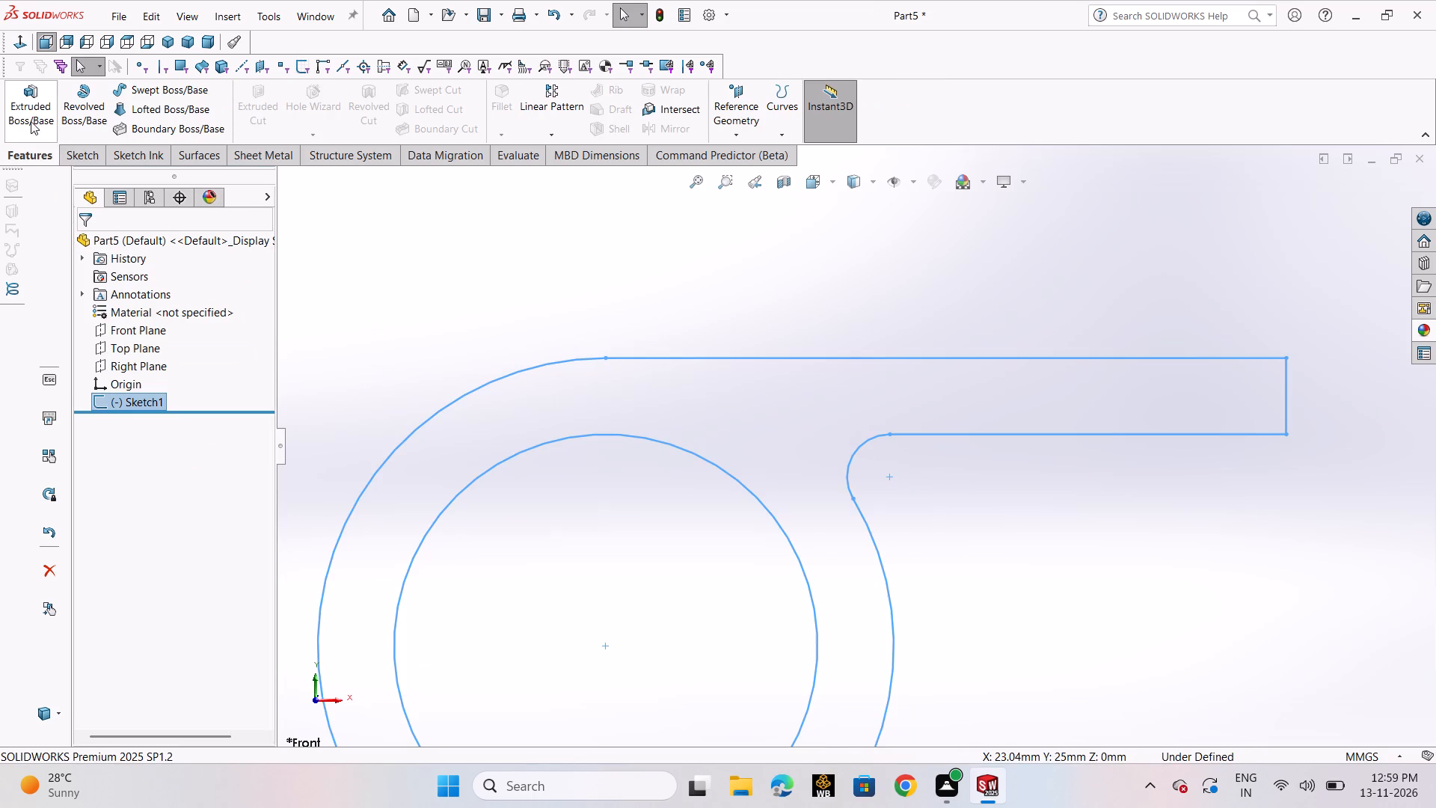
click(27, 117)
scroll(595, 268, up, 3)
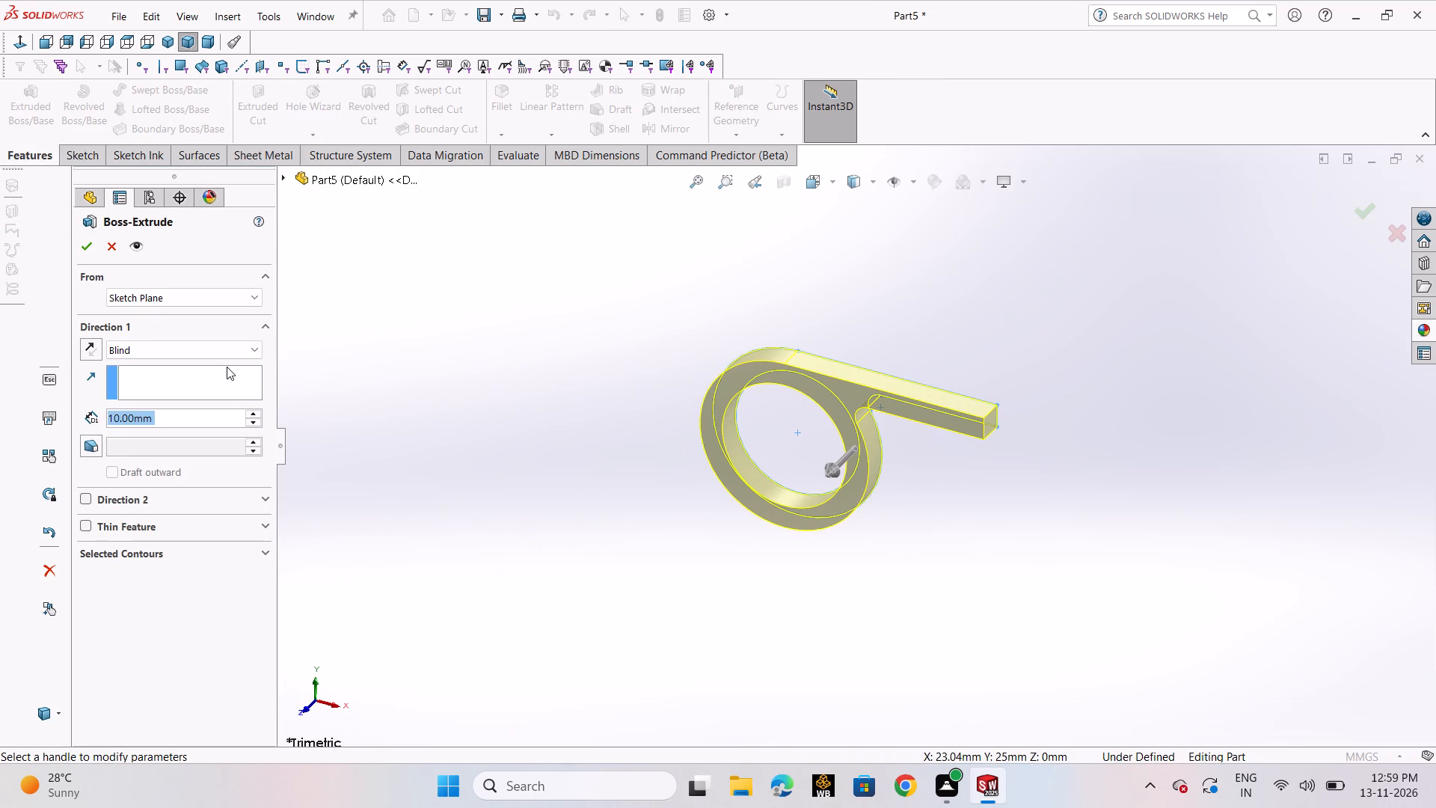
click(130, 346)
click(179, 431)
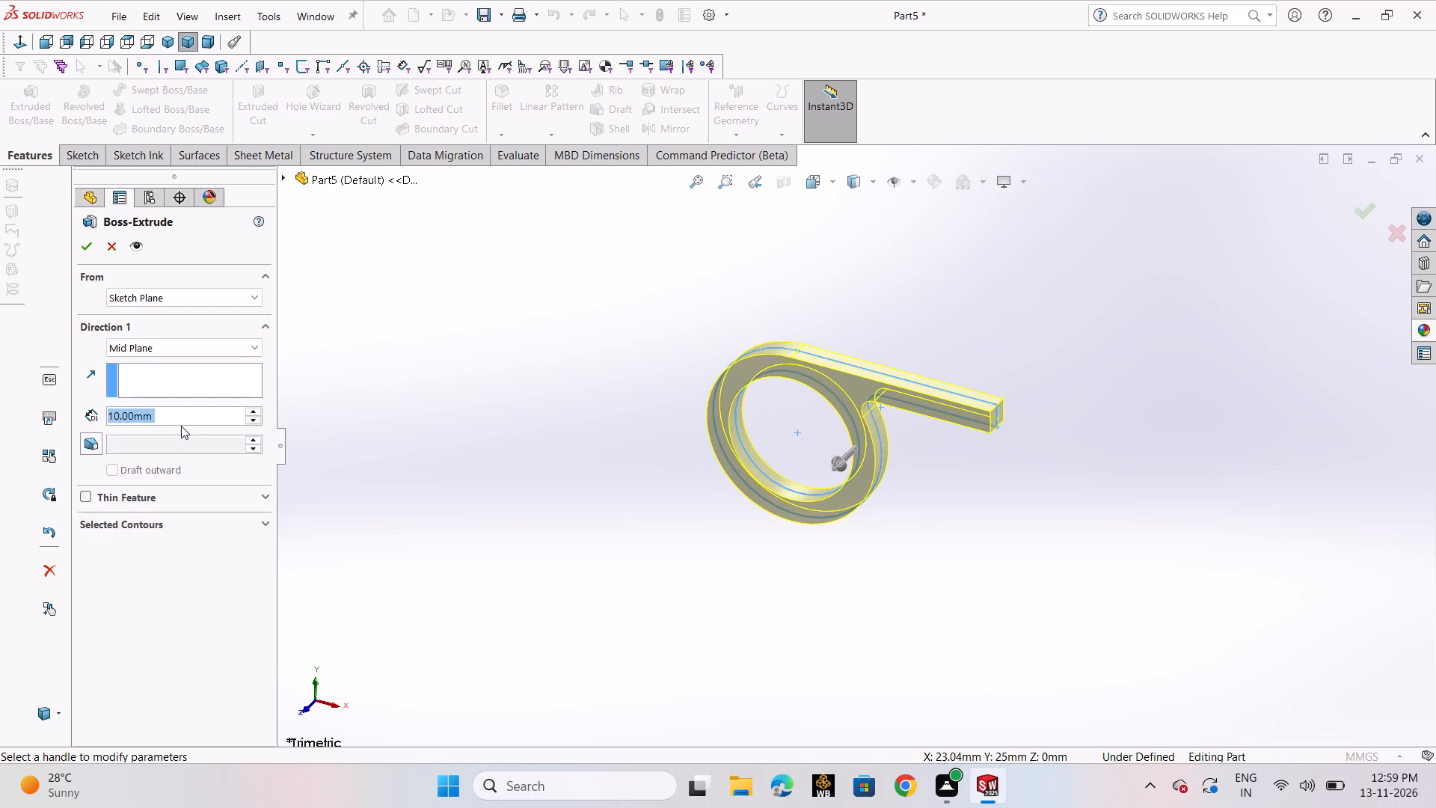
text(26)
key(Return)
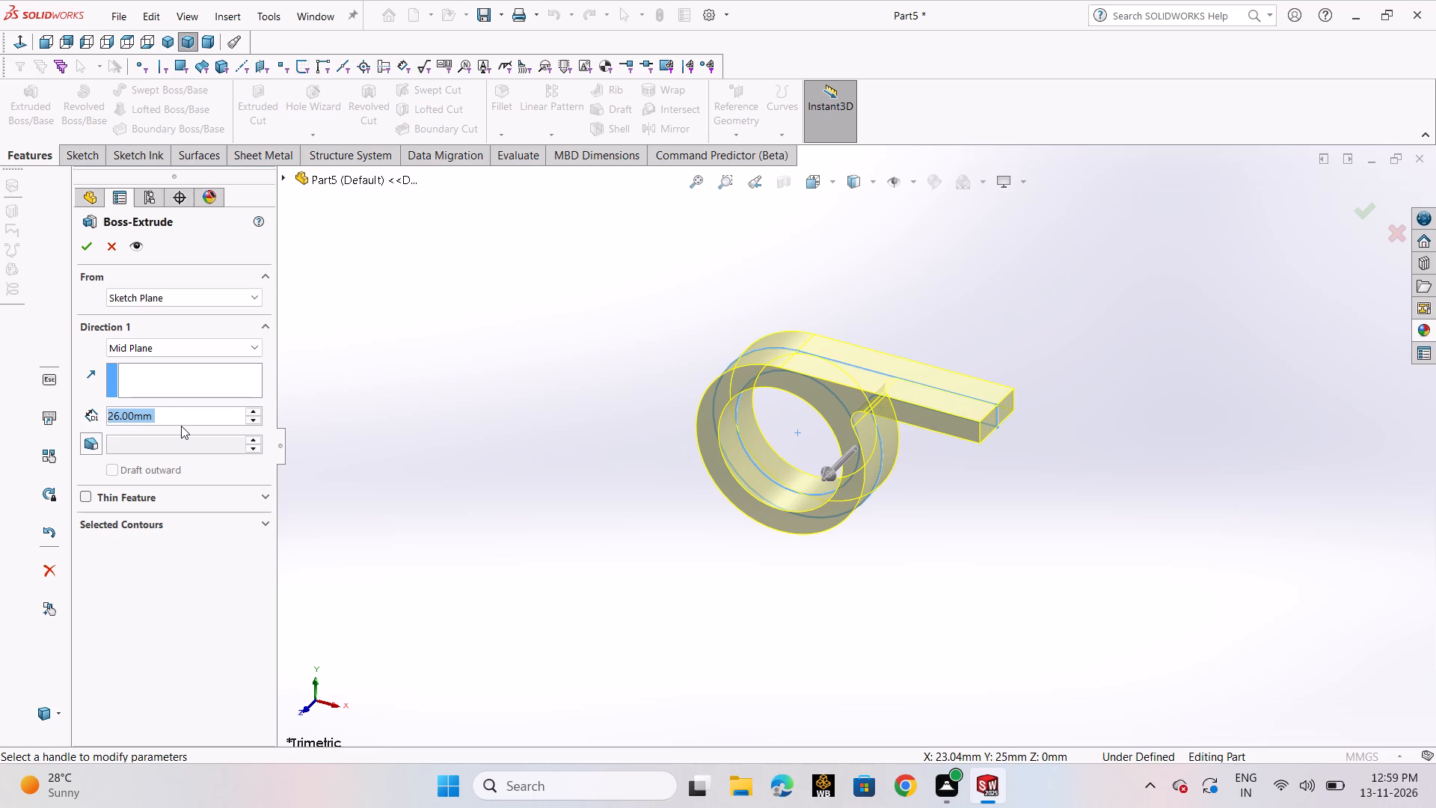
click(85, 248)
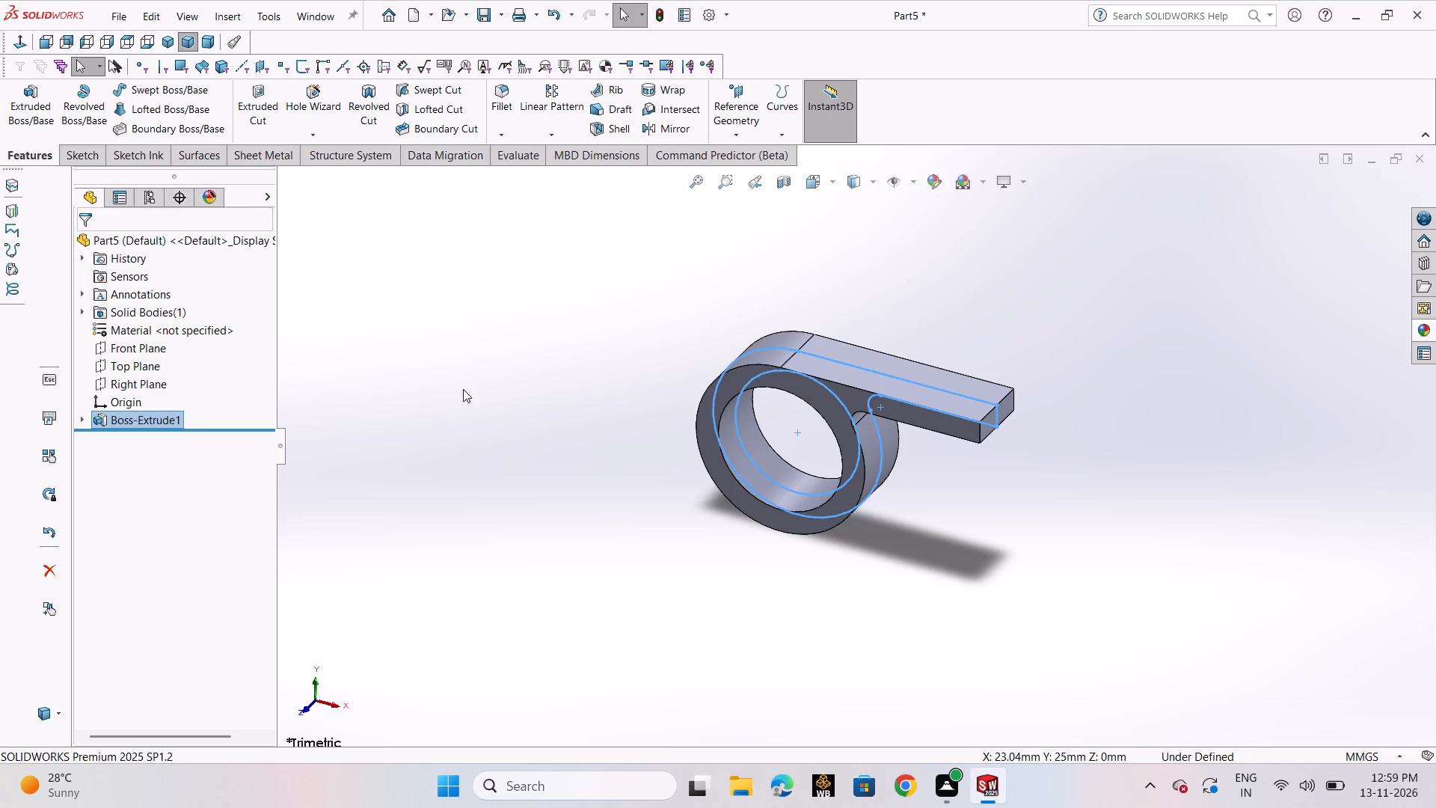
click(473, 394)
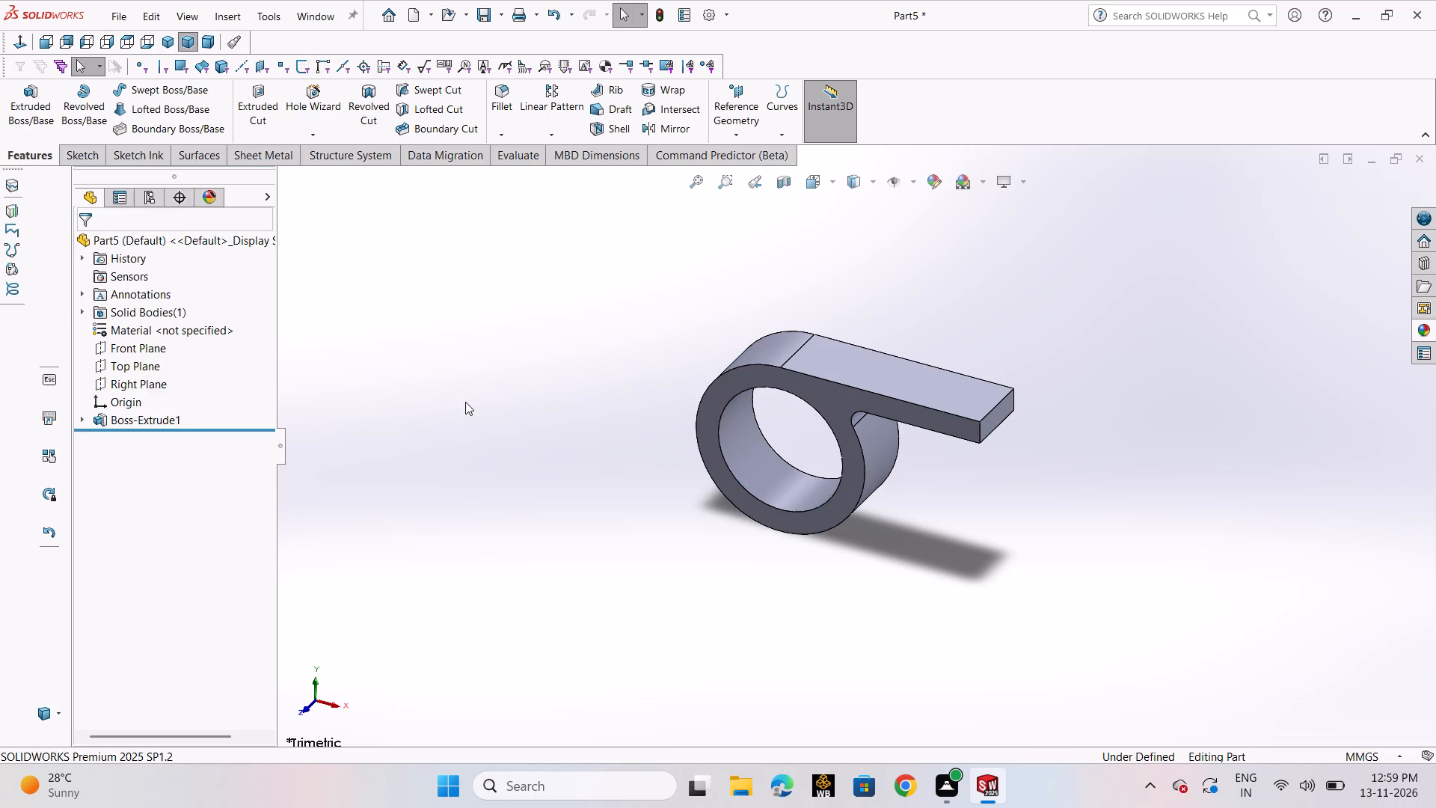
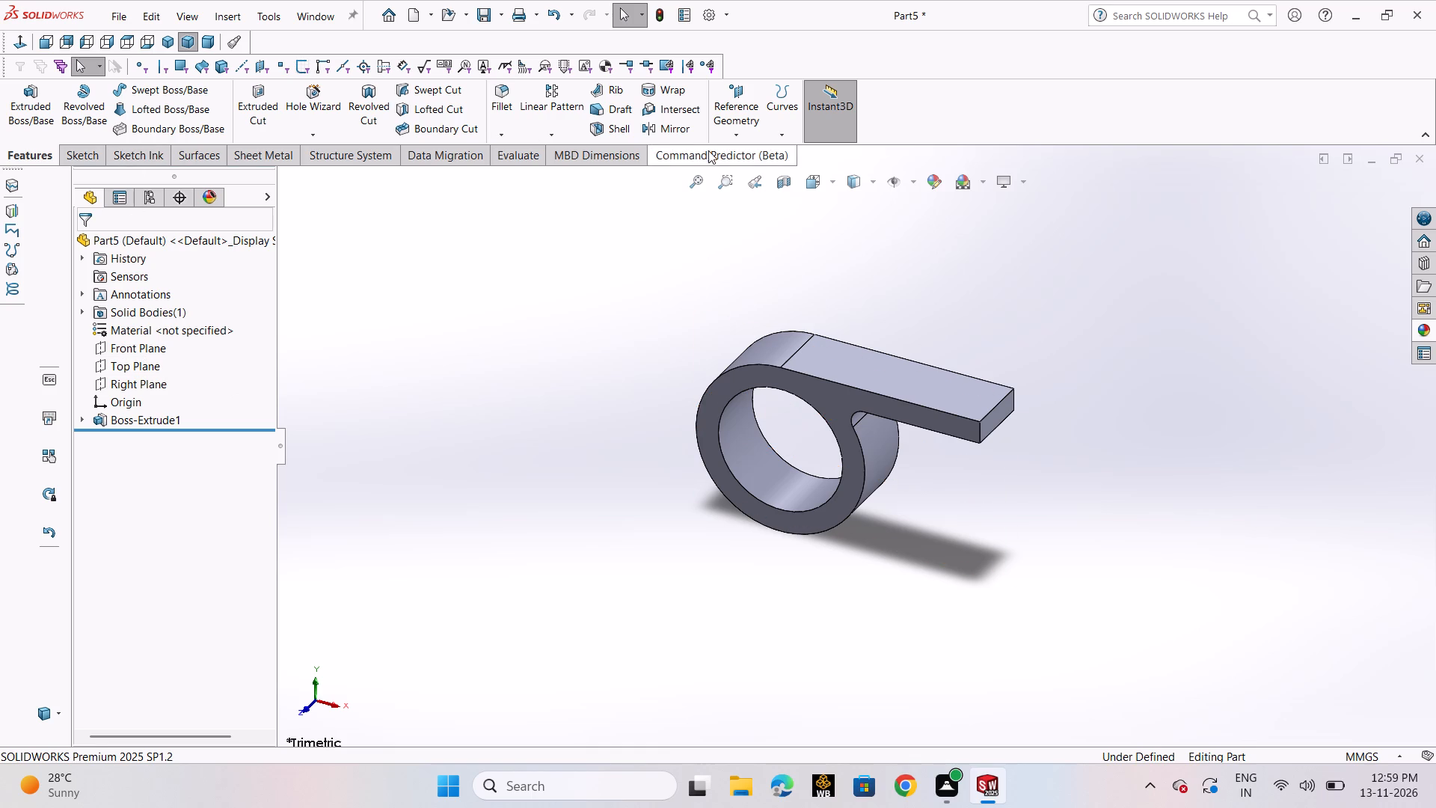
Create a reference plane midway between the arm's upper and lower flat faces.
click(739, 133)
click(740, 151)
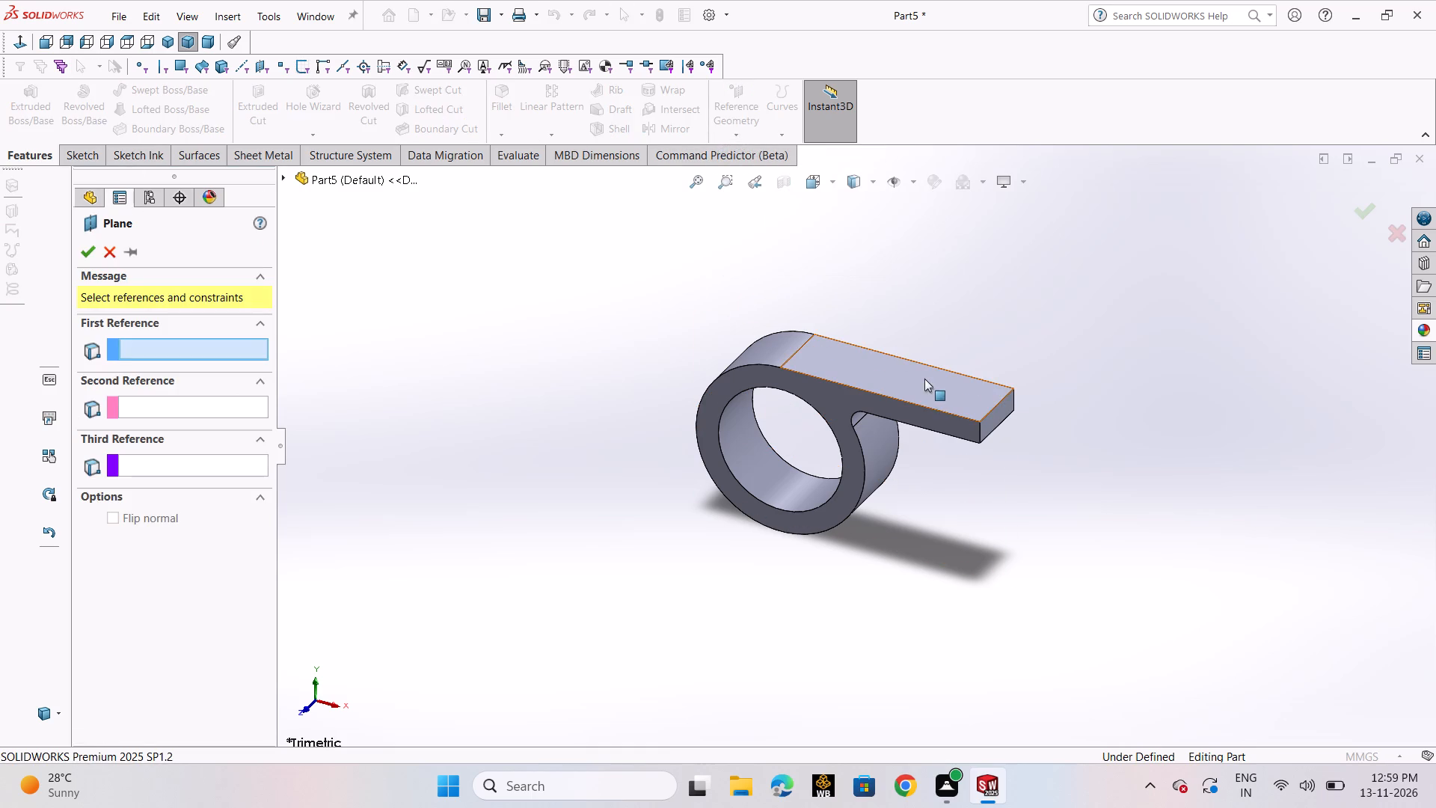
click(928, 395)
middle_drag(922, 459, 919, 315)
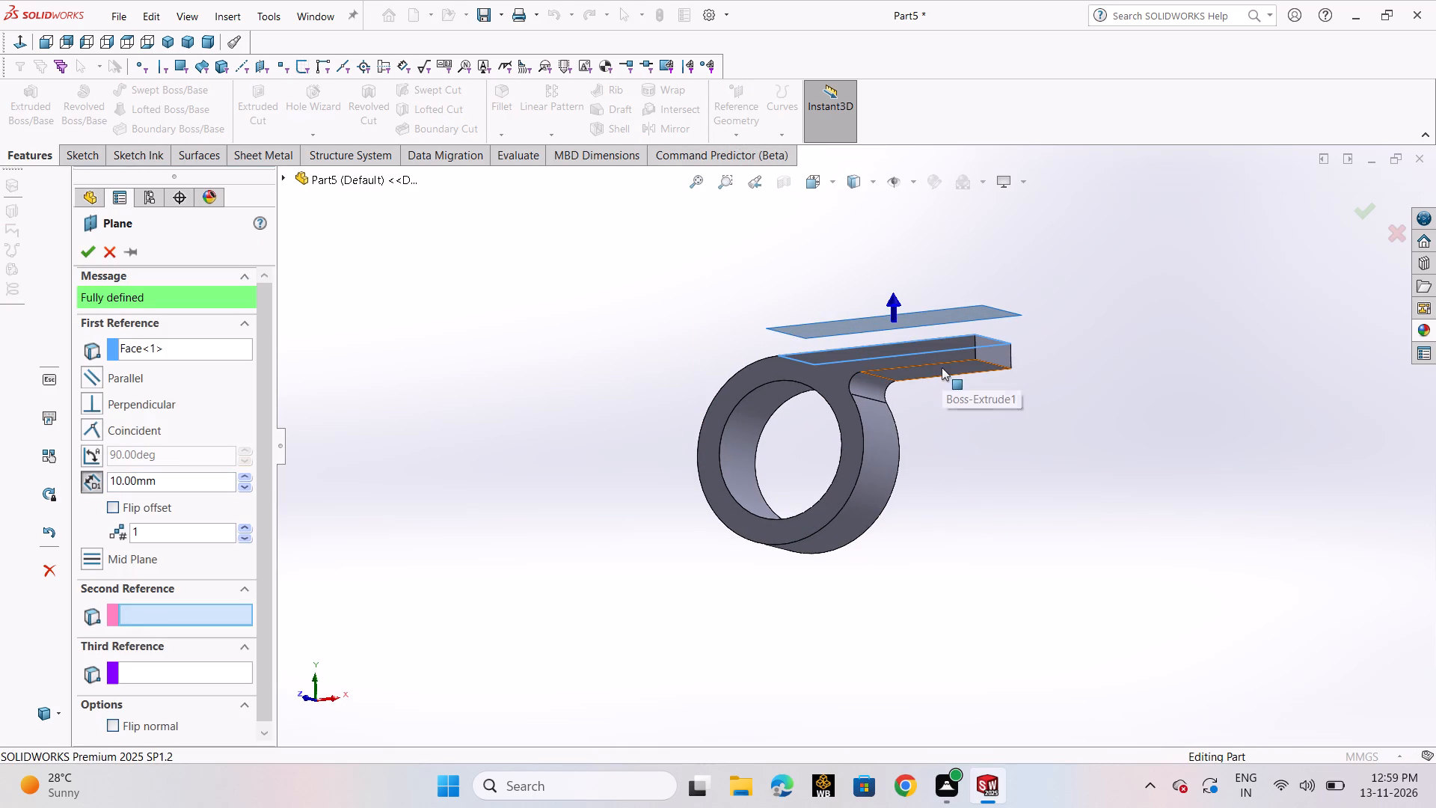
click(945, 369)
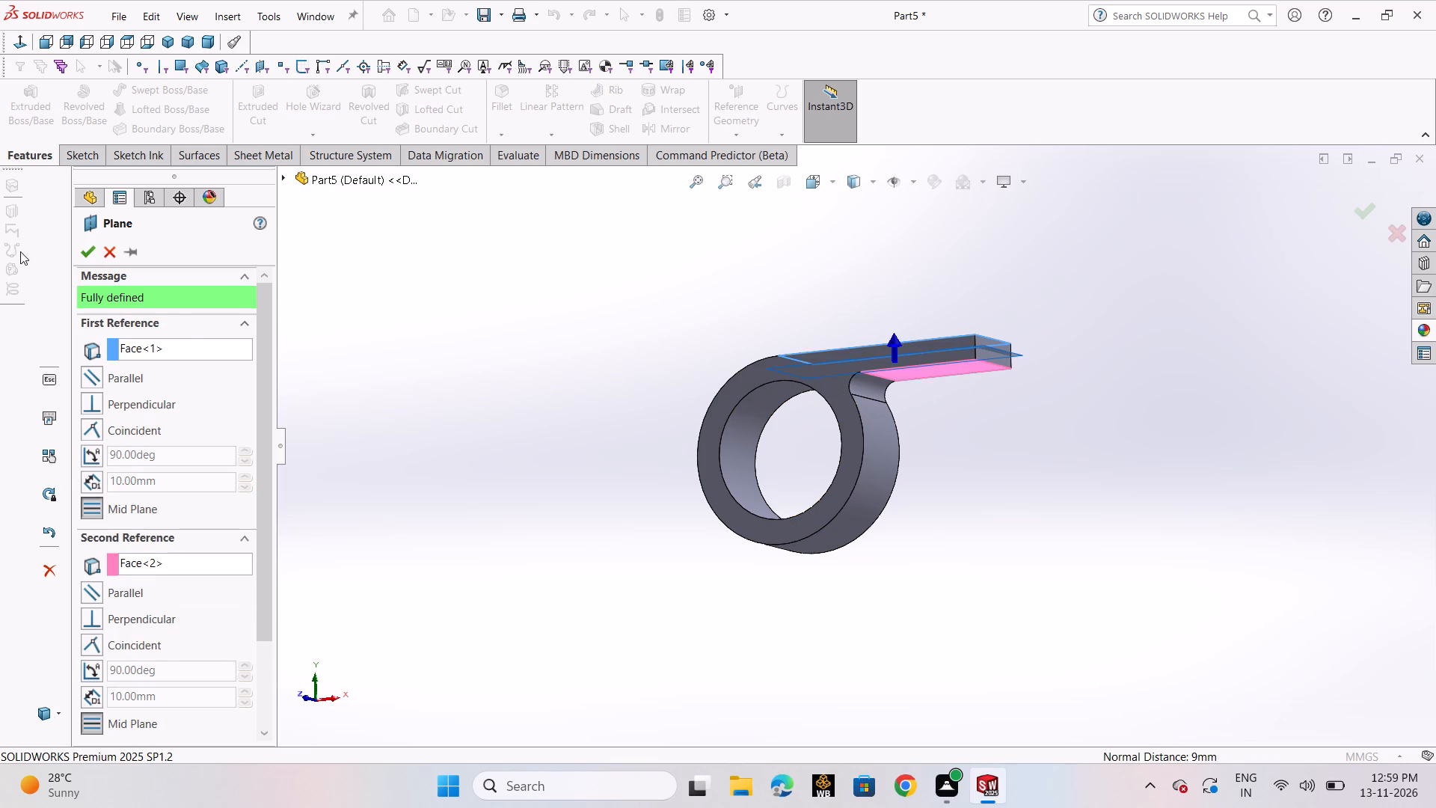
click(80, 251)
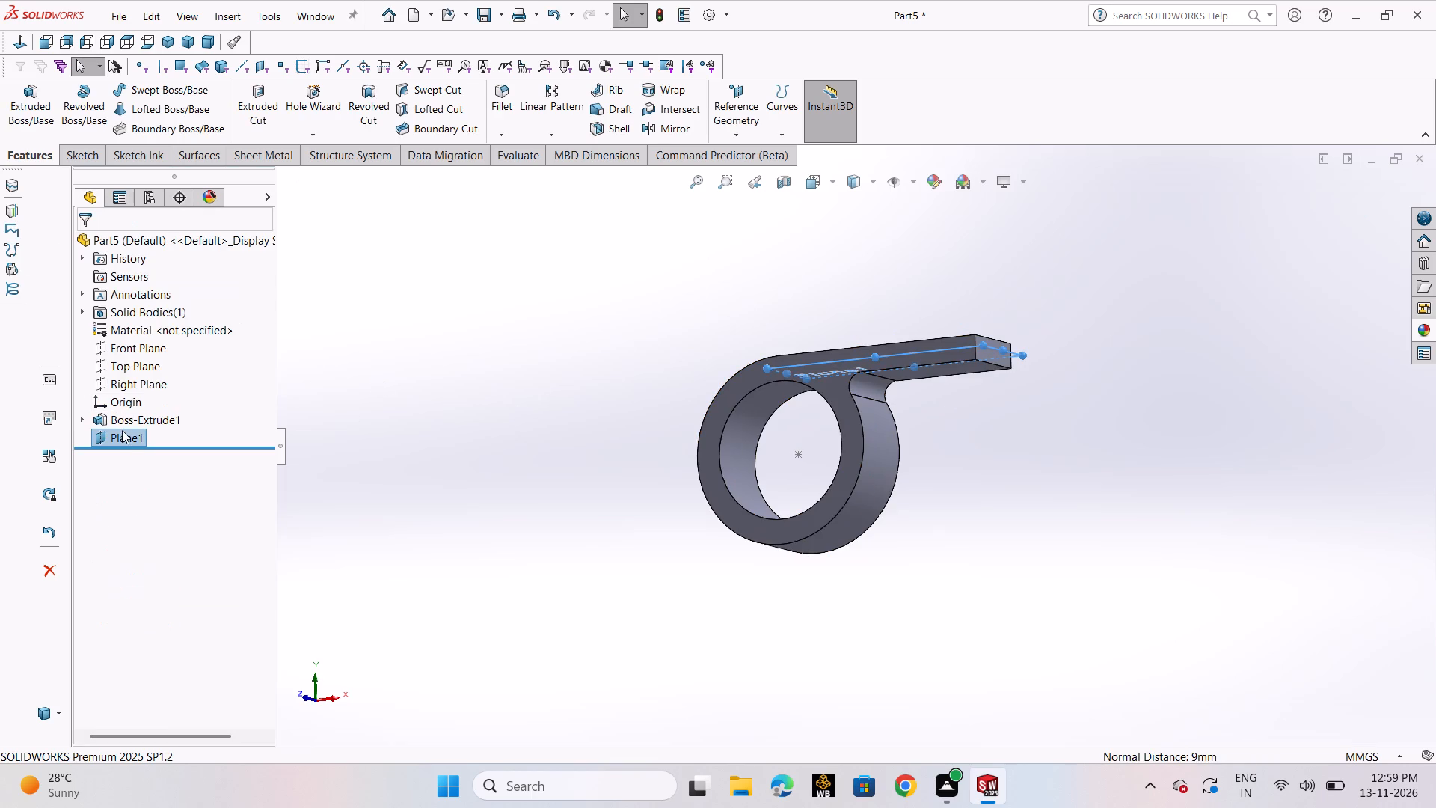
On the new mid plane, sketch a closed triangle with lines, based on the arm's end edge, its apex about 35 mm beyond the arm.
click(123, 431)
click(146, 398)
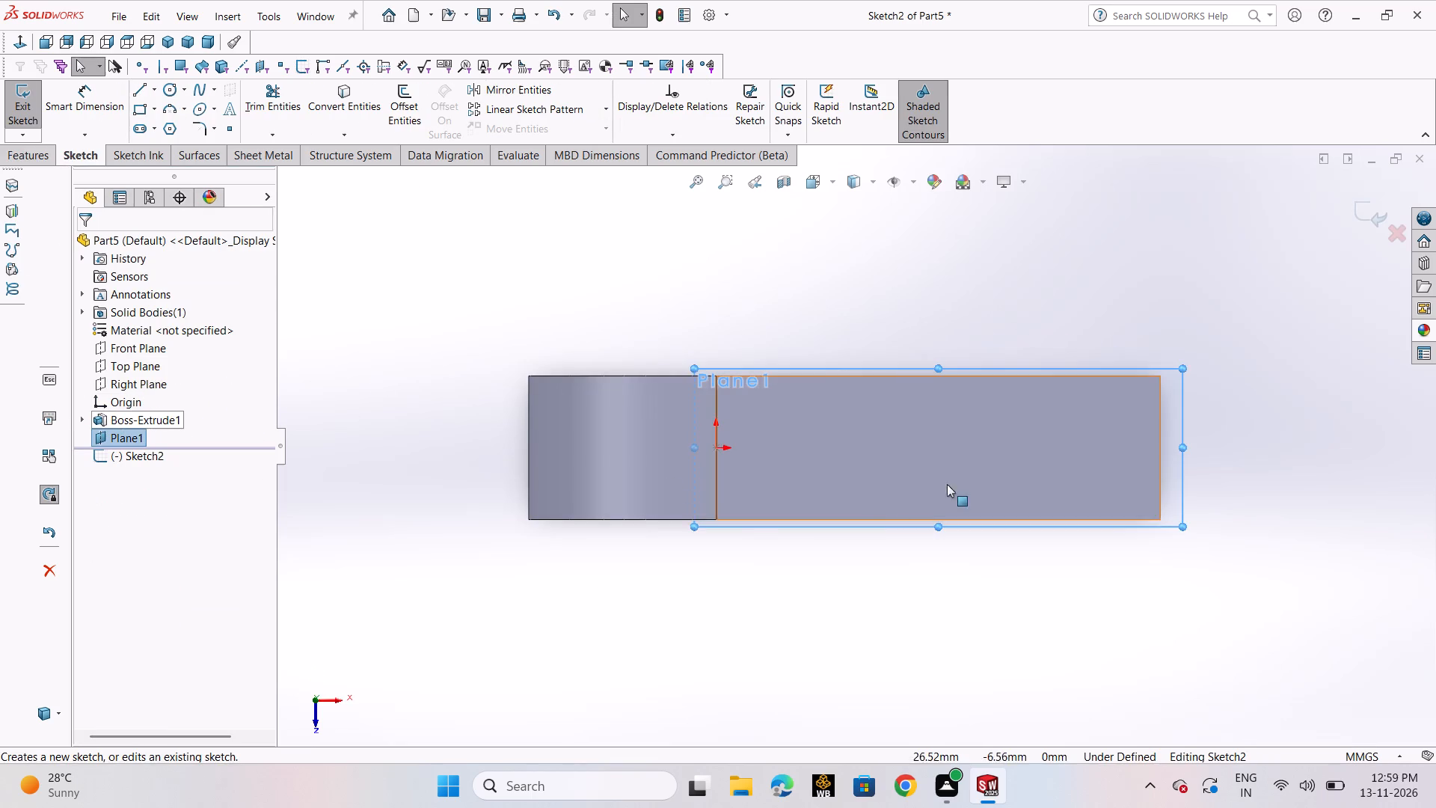
scroll(1046, 470, up, 5)
scroll(1063, 431, down, 3)
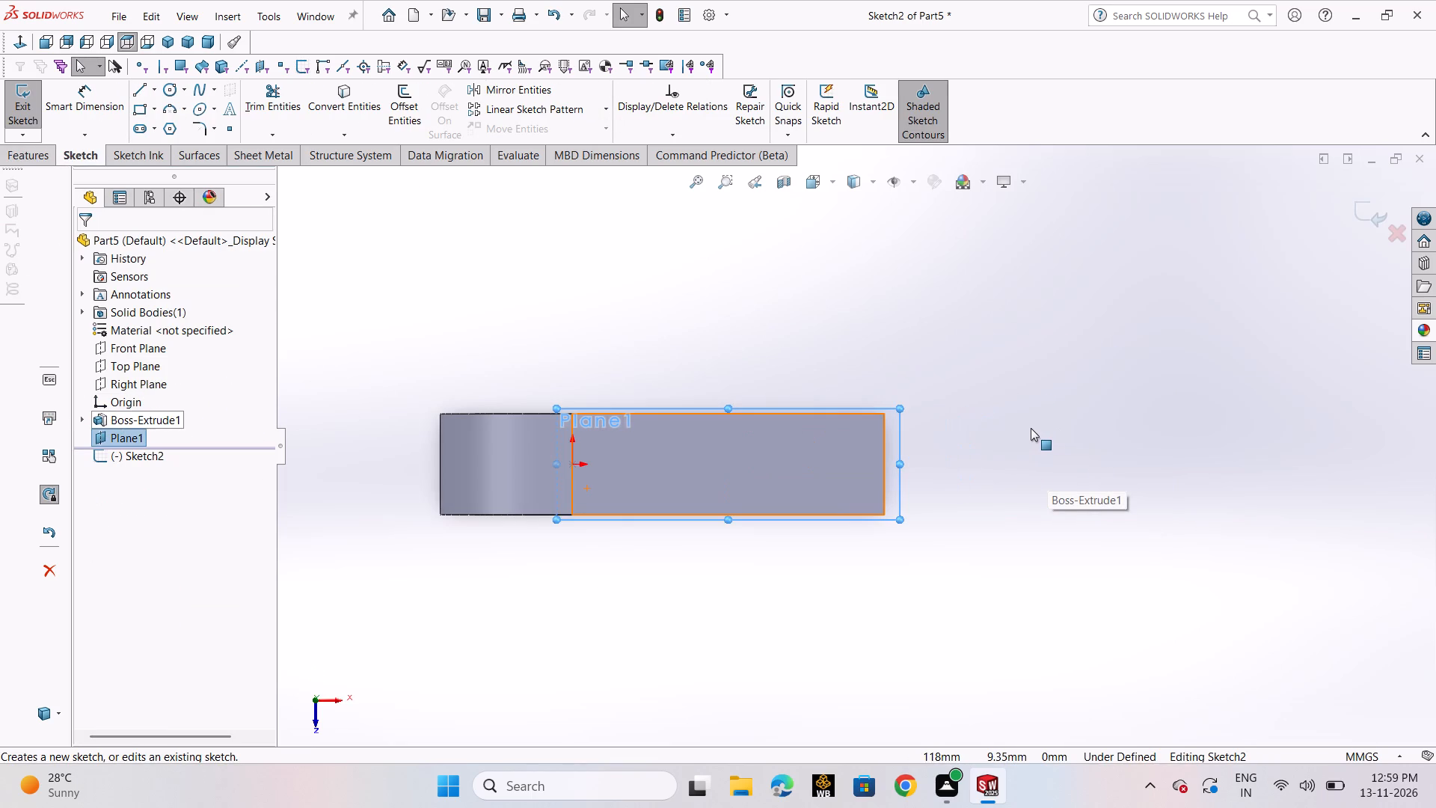
click(150, 91)
click(157, 105)
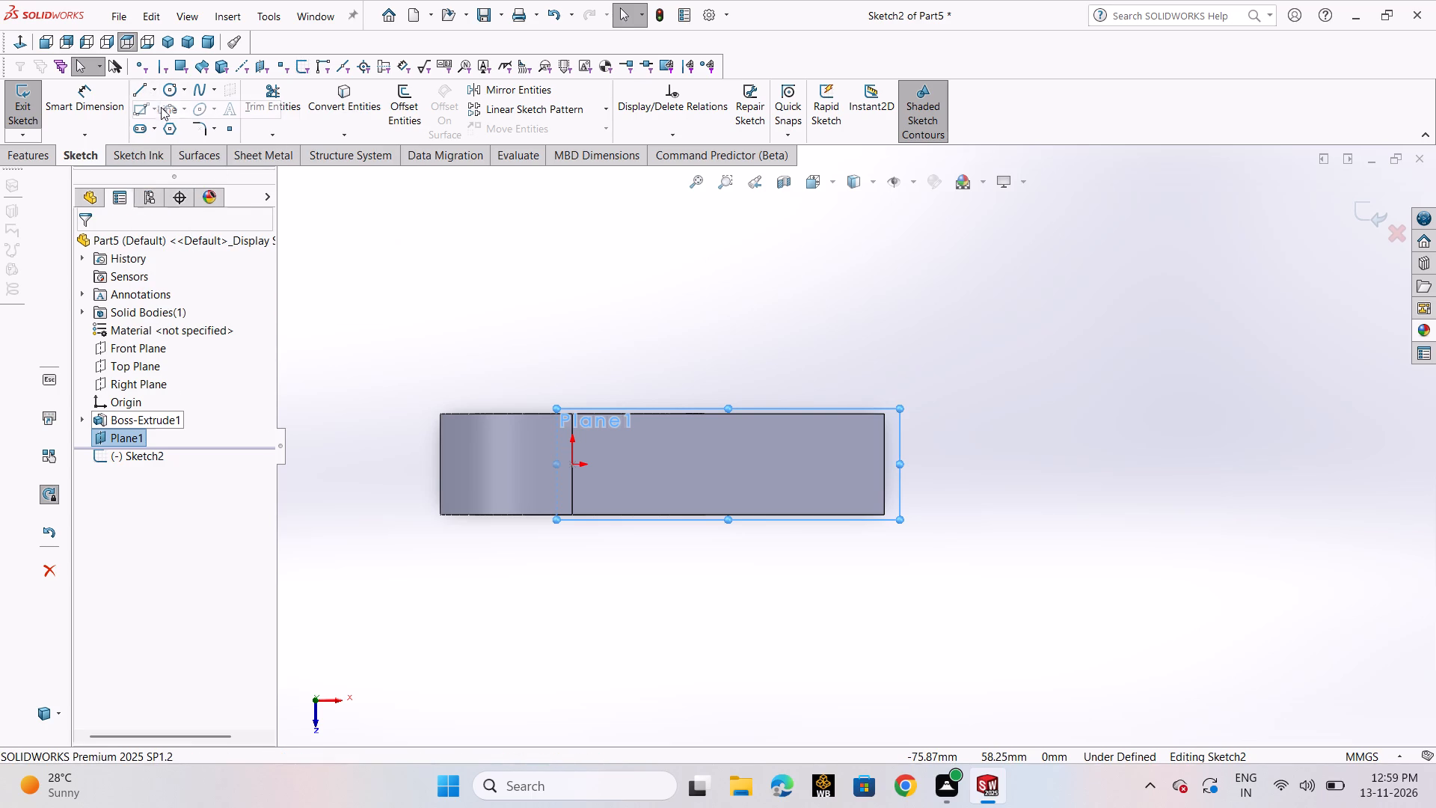
click(884, 462)
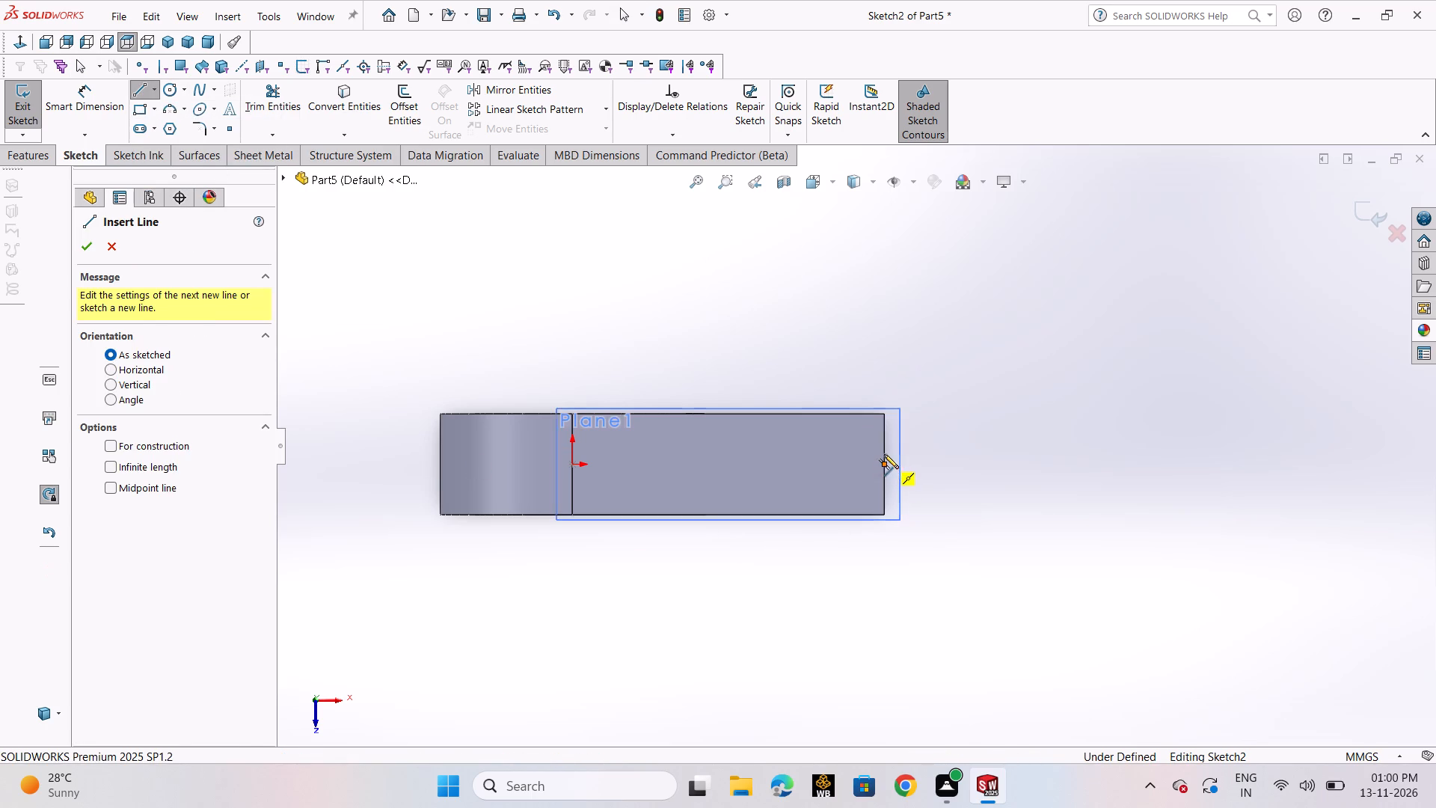
click(885, 389)
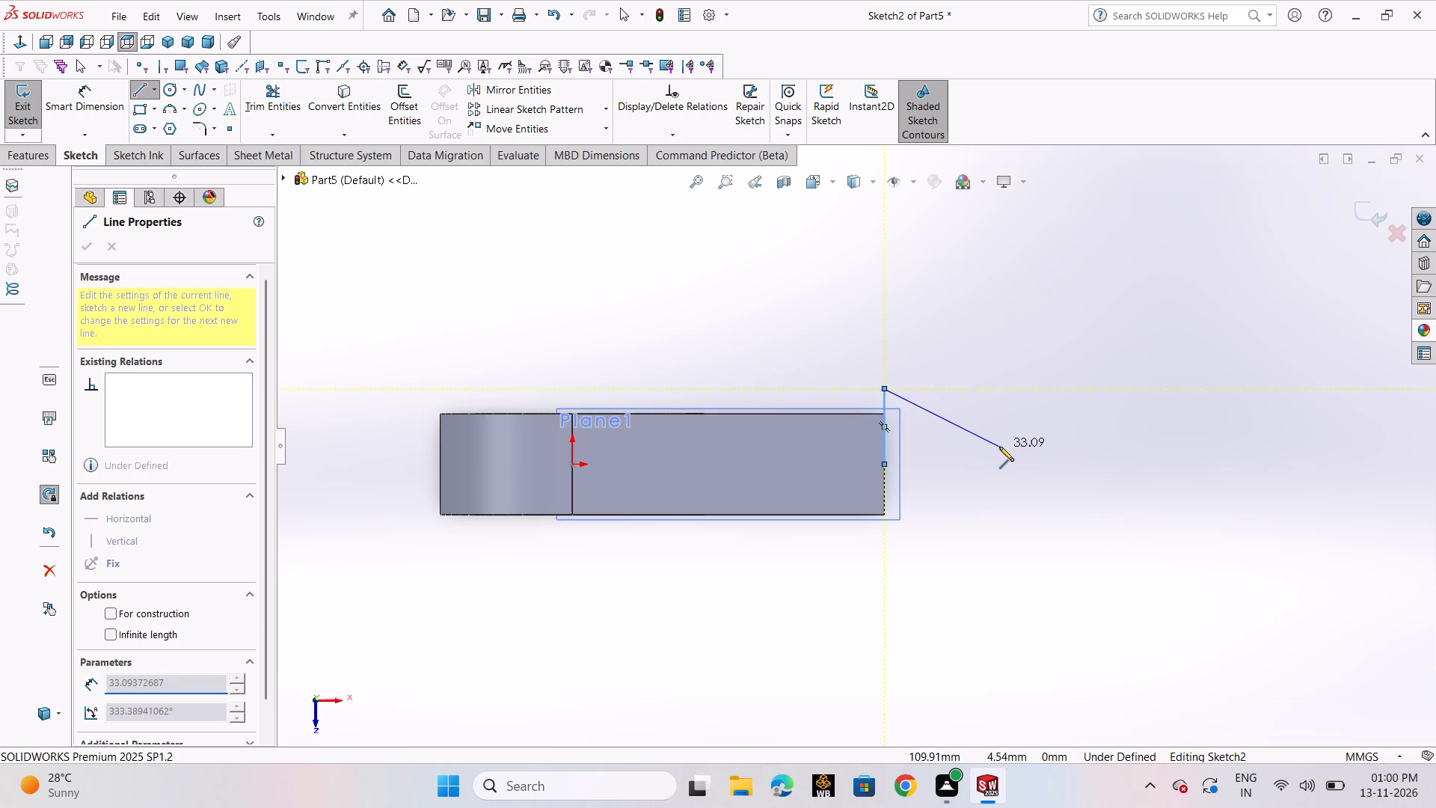
click(1019, 458)
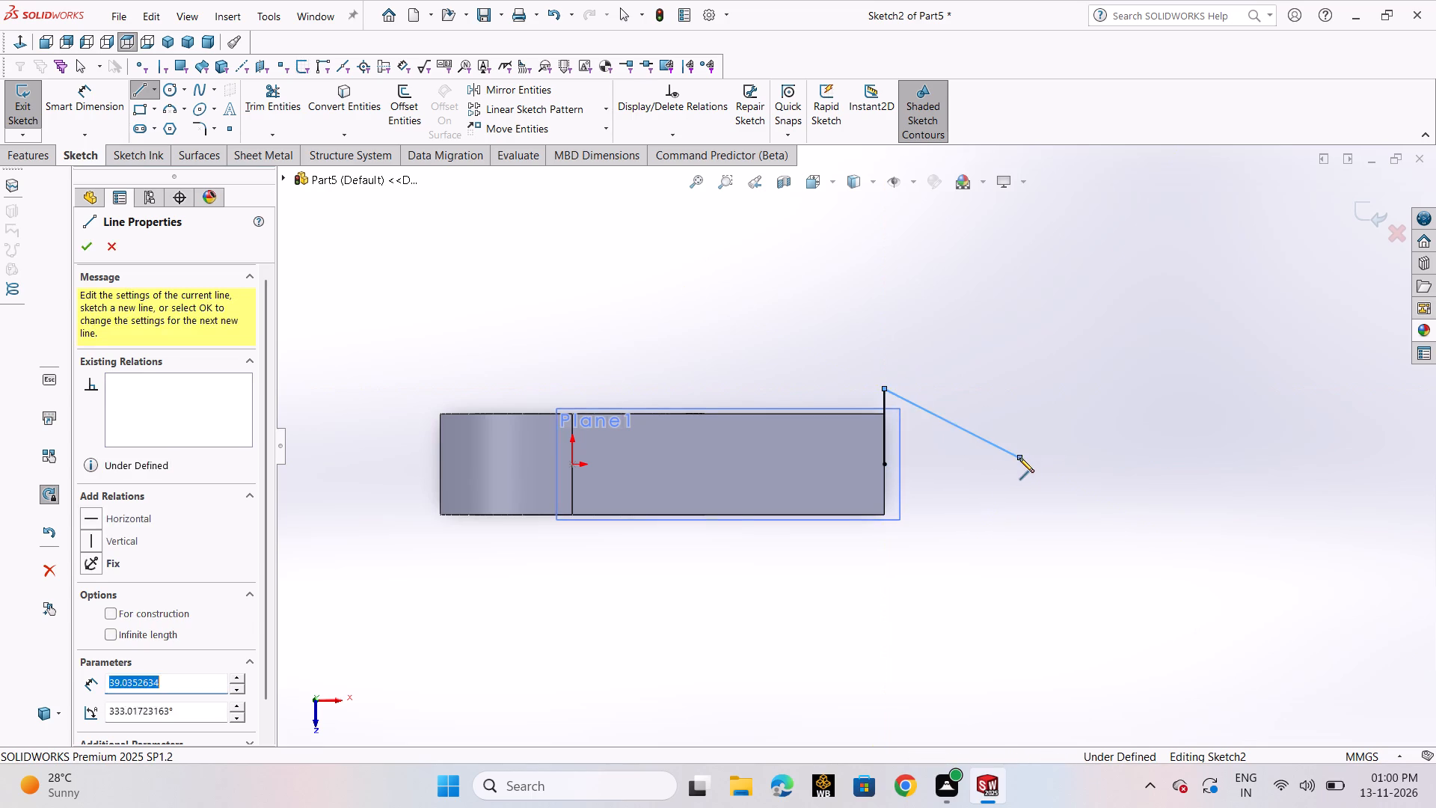
click(886, 530)
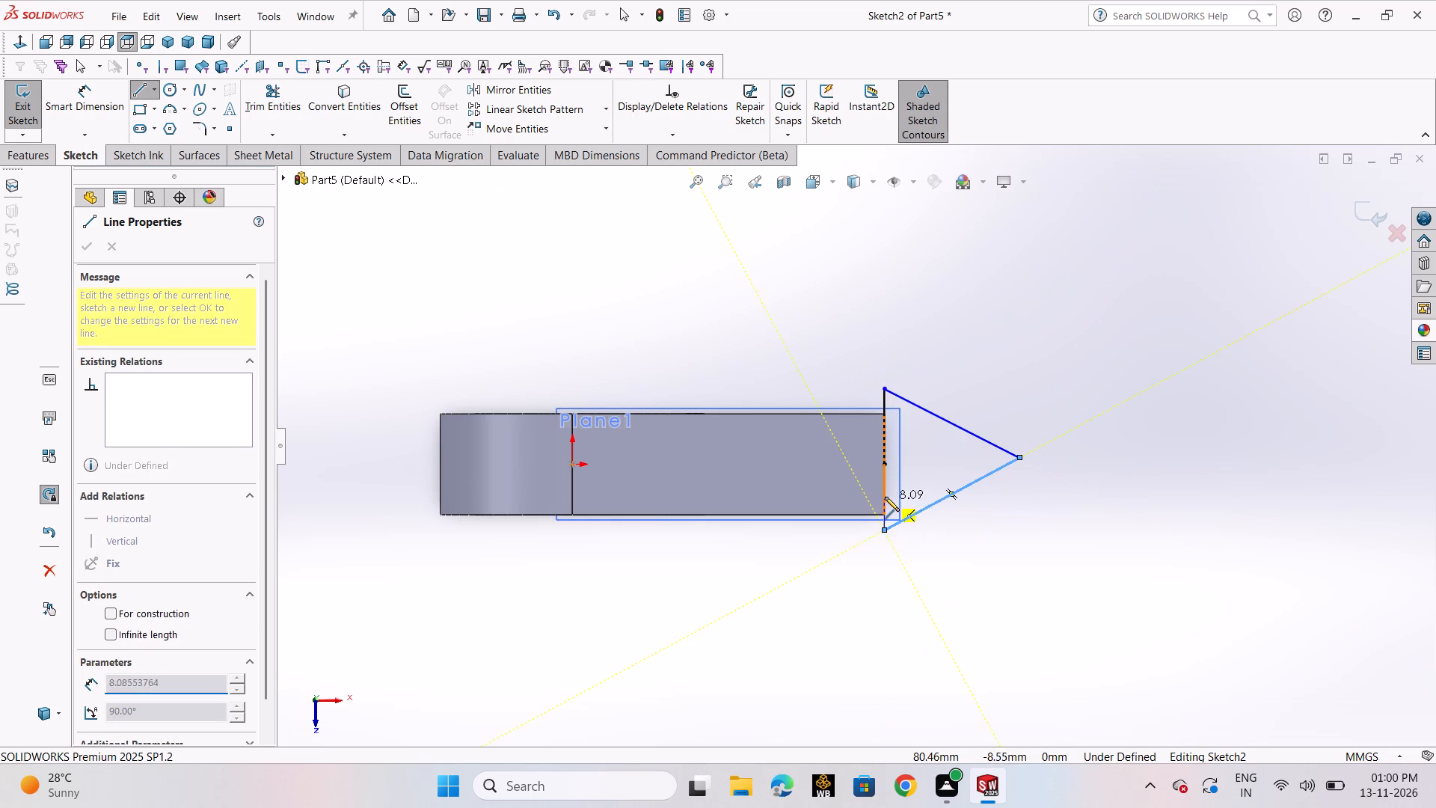
click(886, 468)
right_click(886, 468)
click(926, 477)
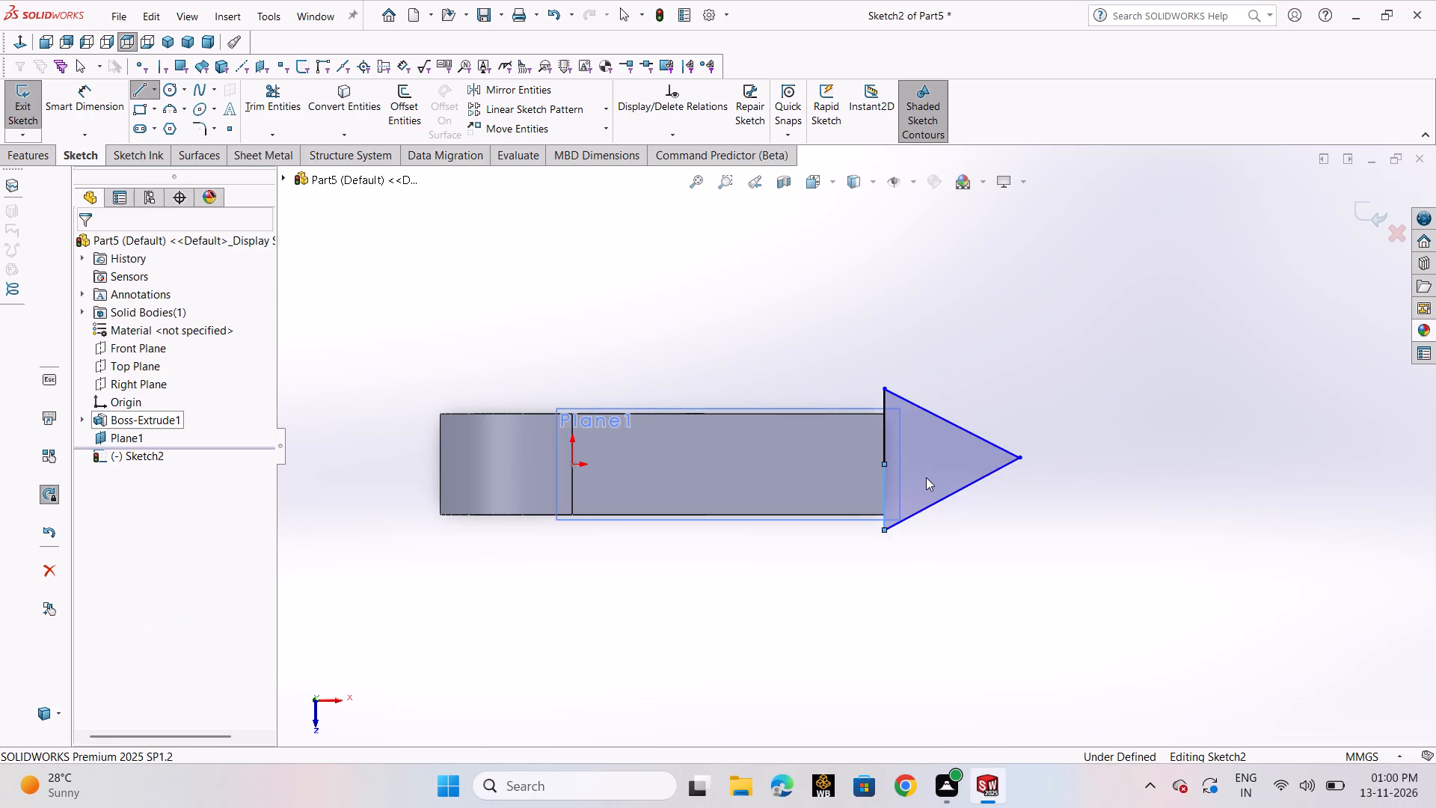
Dimension the horizontal distance from the triangle's base line at the arm's end to its apex.
scroll(927, 471, down, 3)
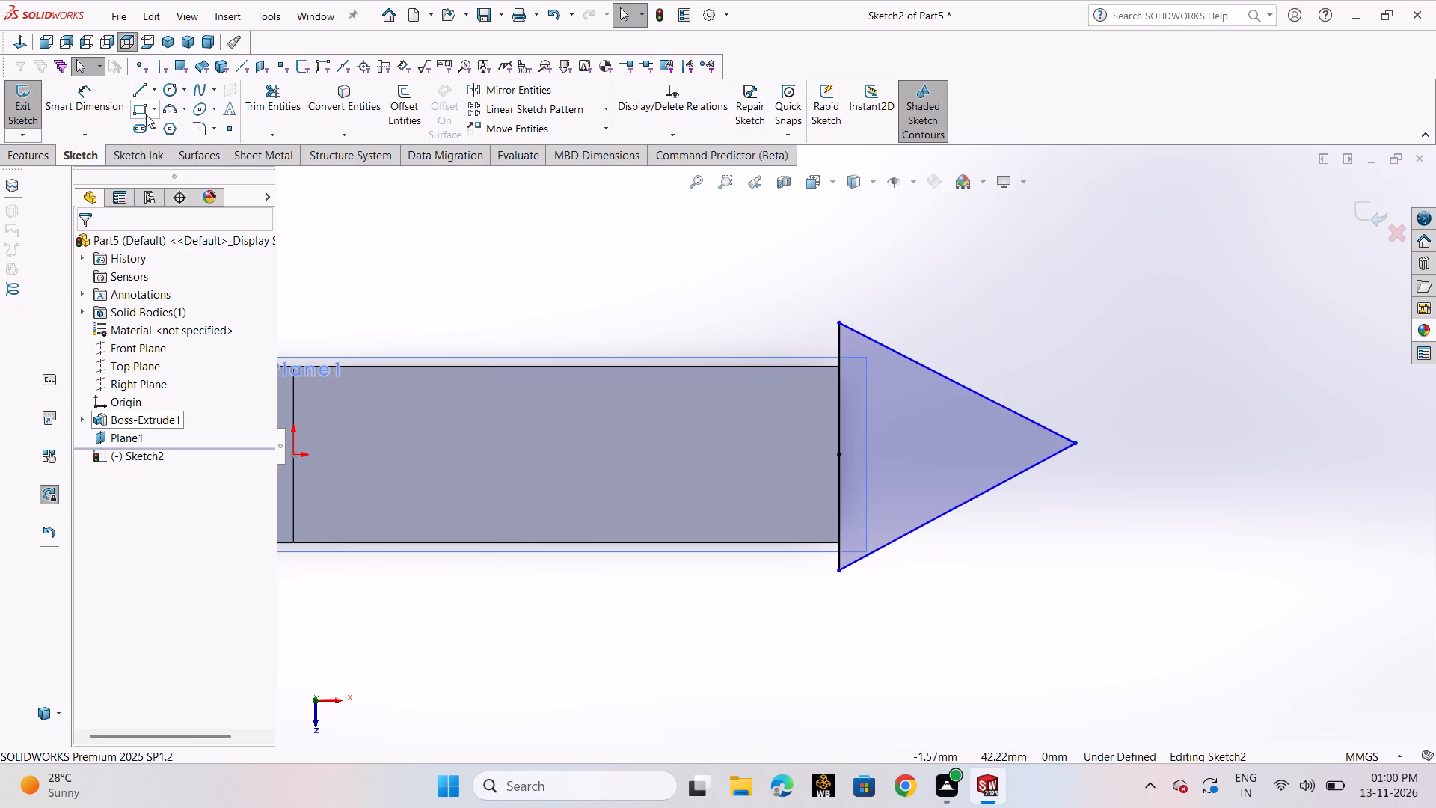
click(108, 121)
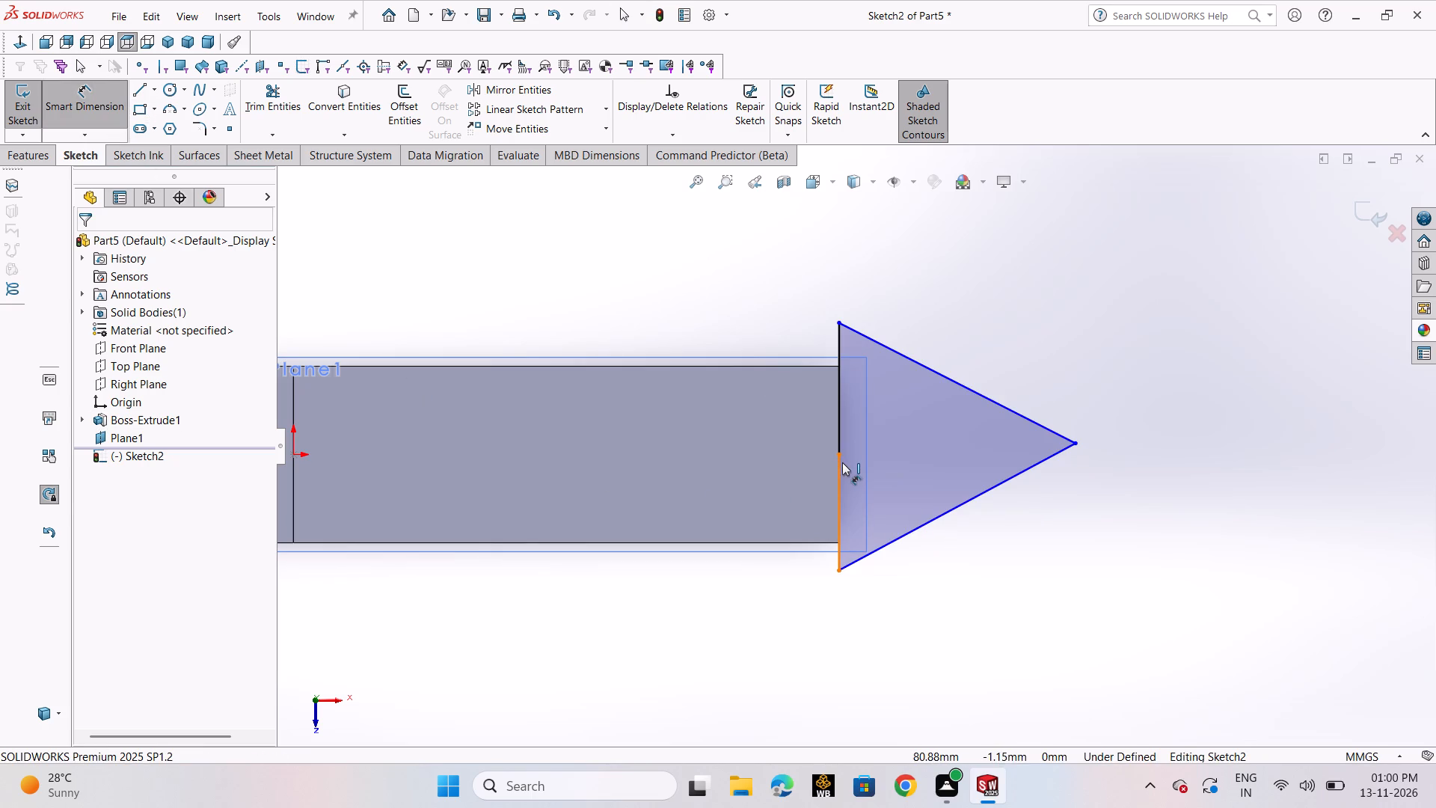
click(841, 472)
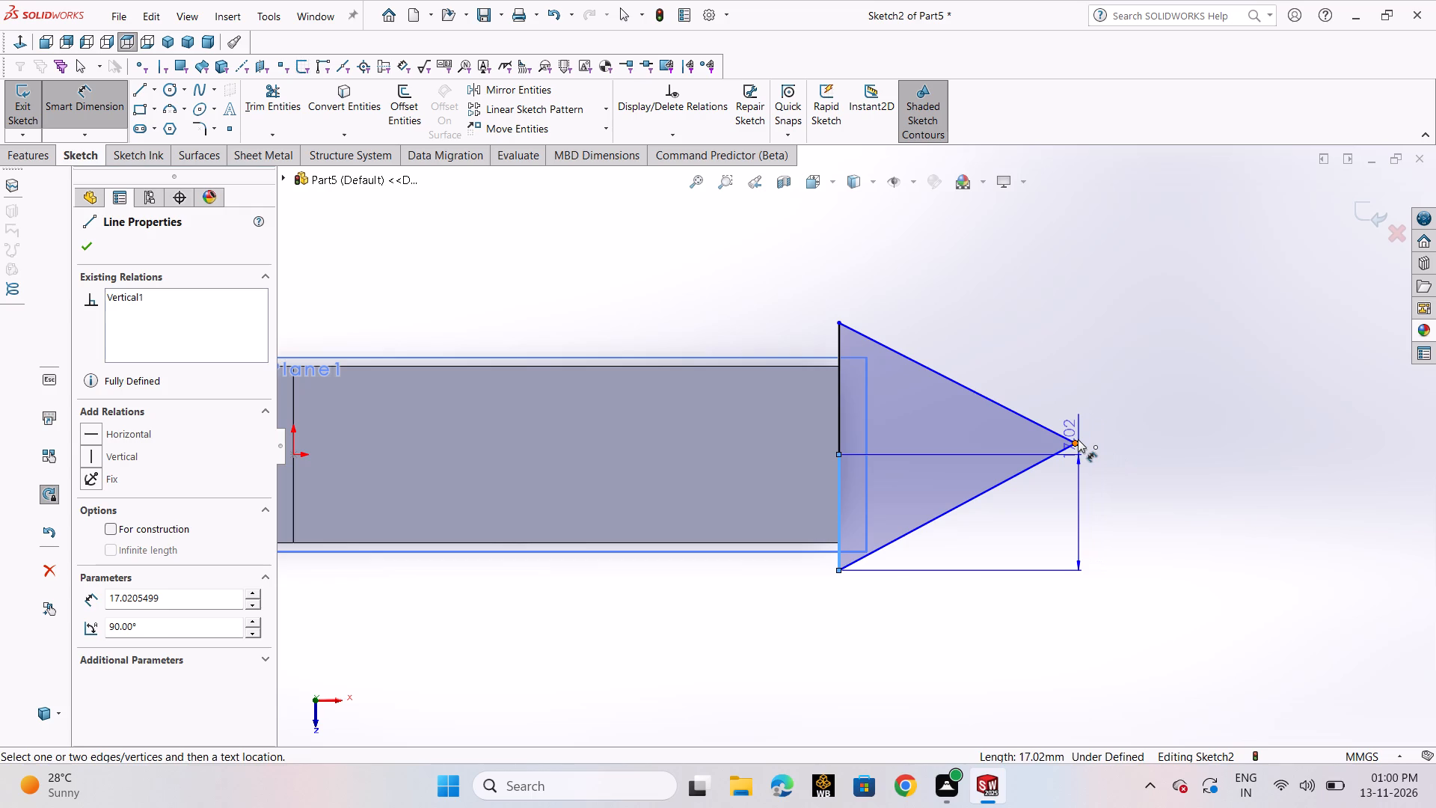
click(1078, 439)
click(1002, 632)
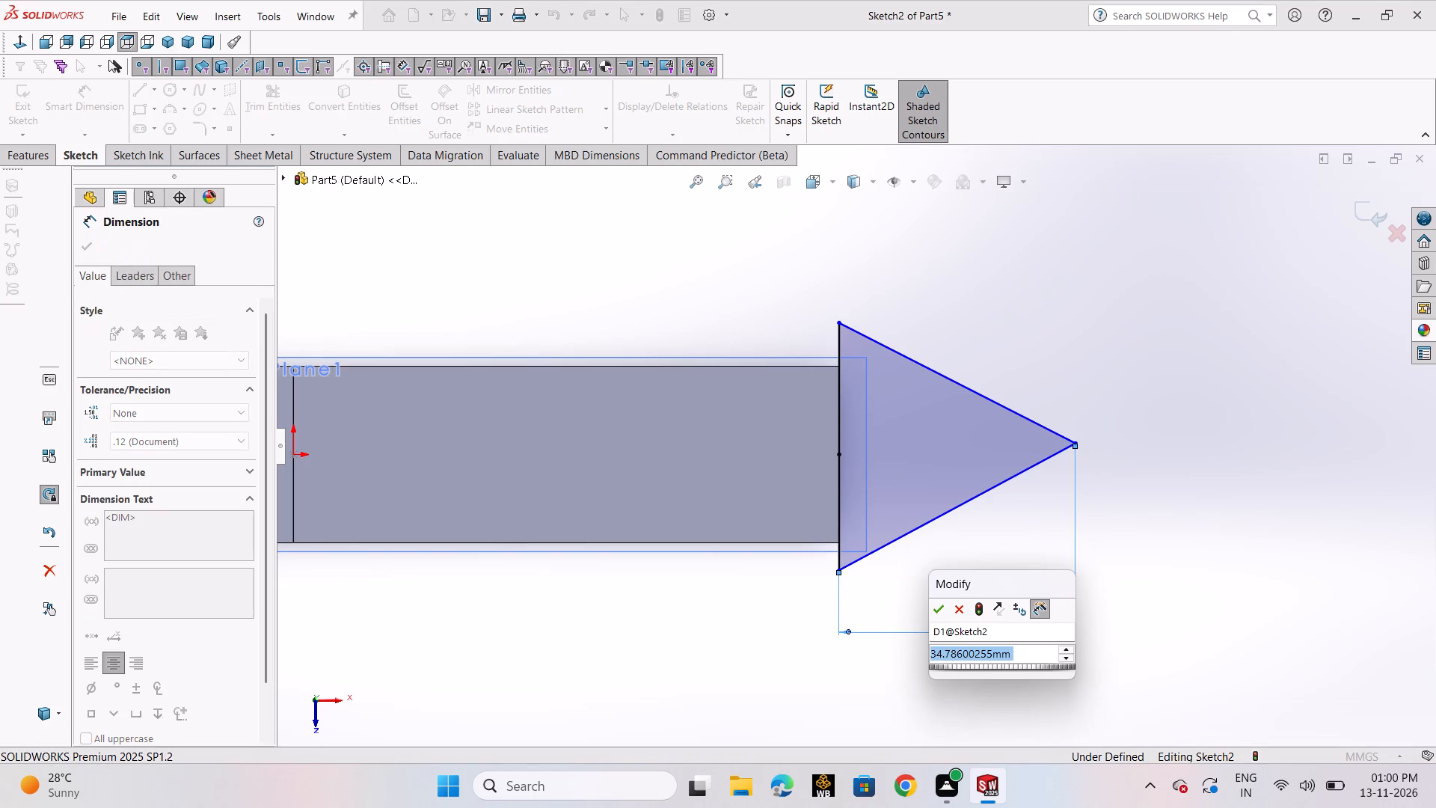
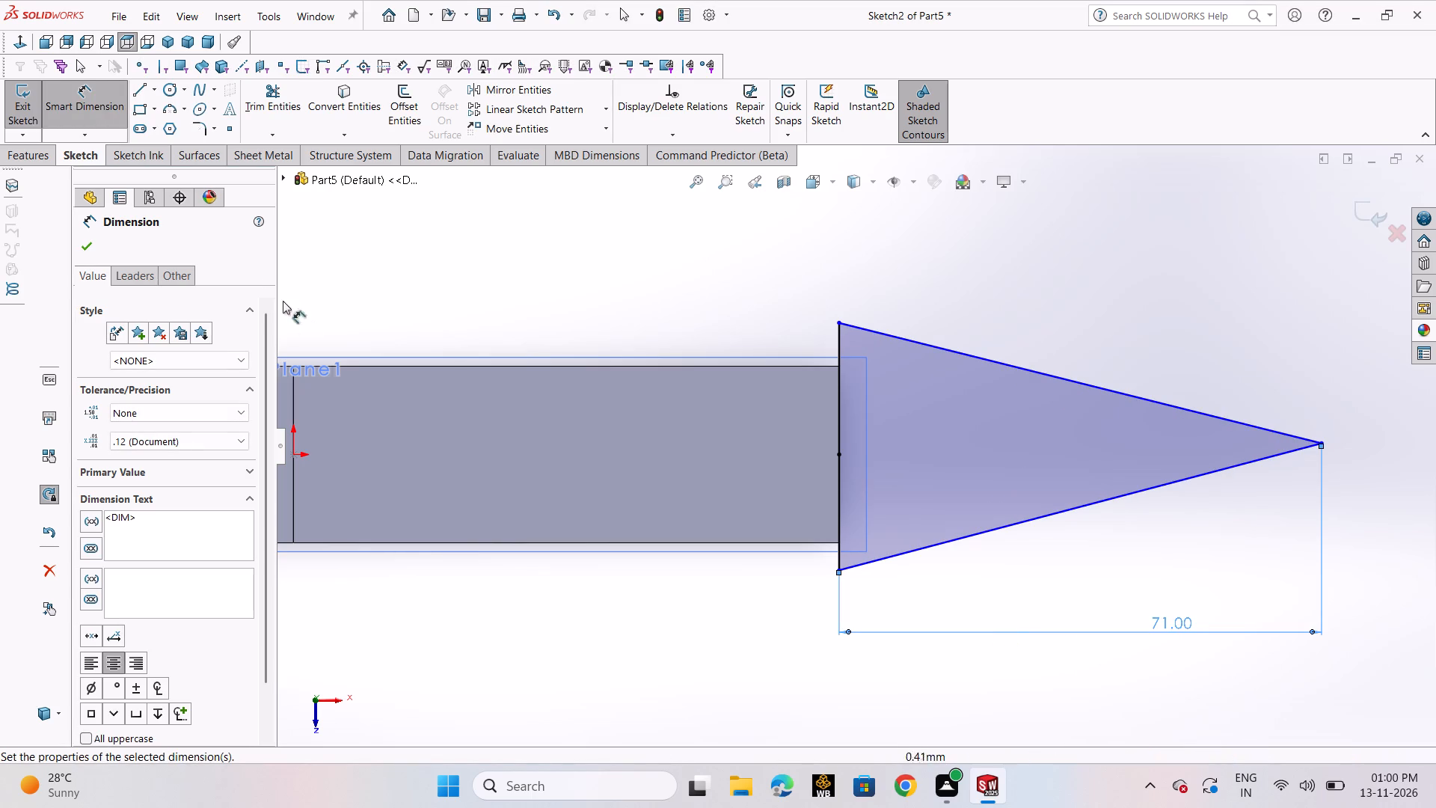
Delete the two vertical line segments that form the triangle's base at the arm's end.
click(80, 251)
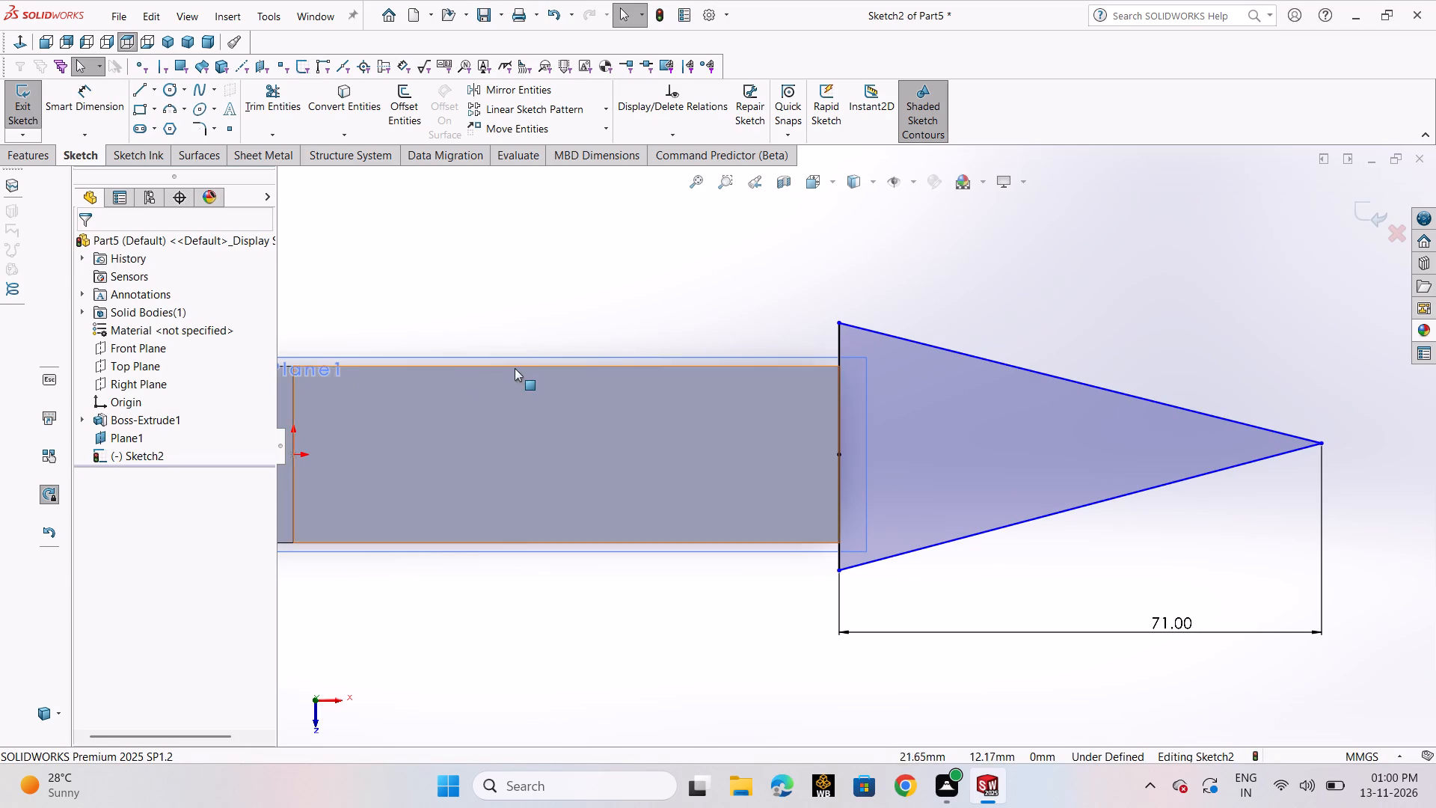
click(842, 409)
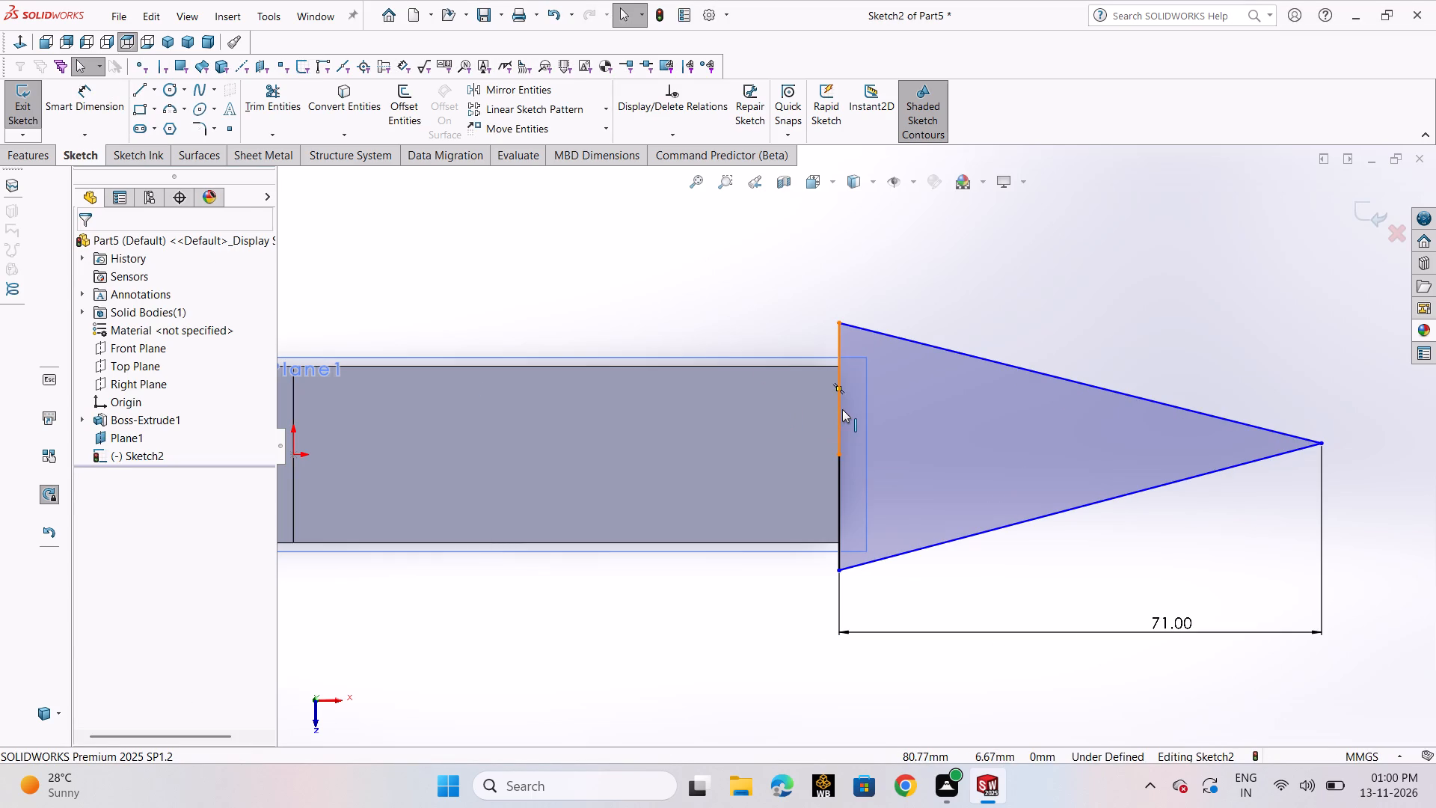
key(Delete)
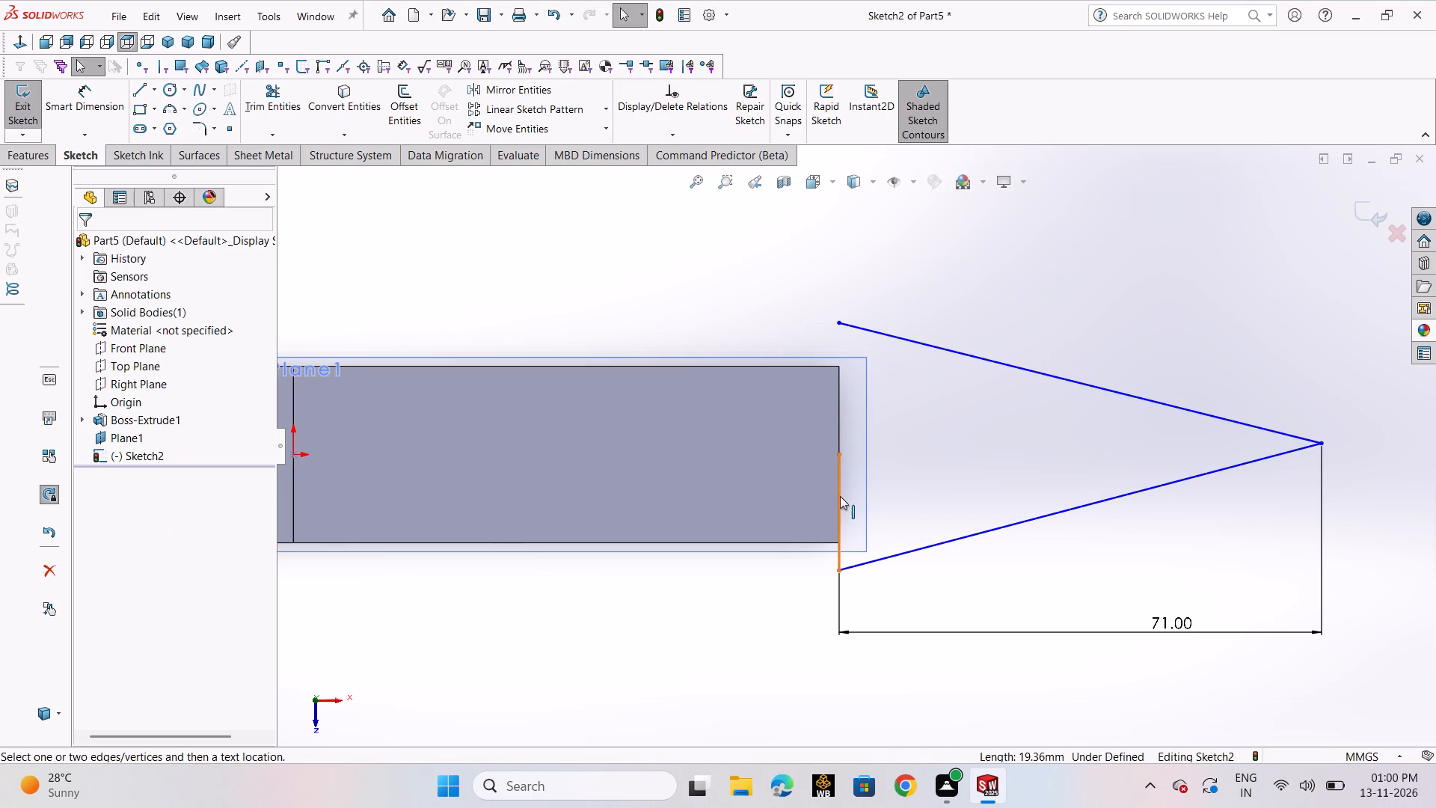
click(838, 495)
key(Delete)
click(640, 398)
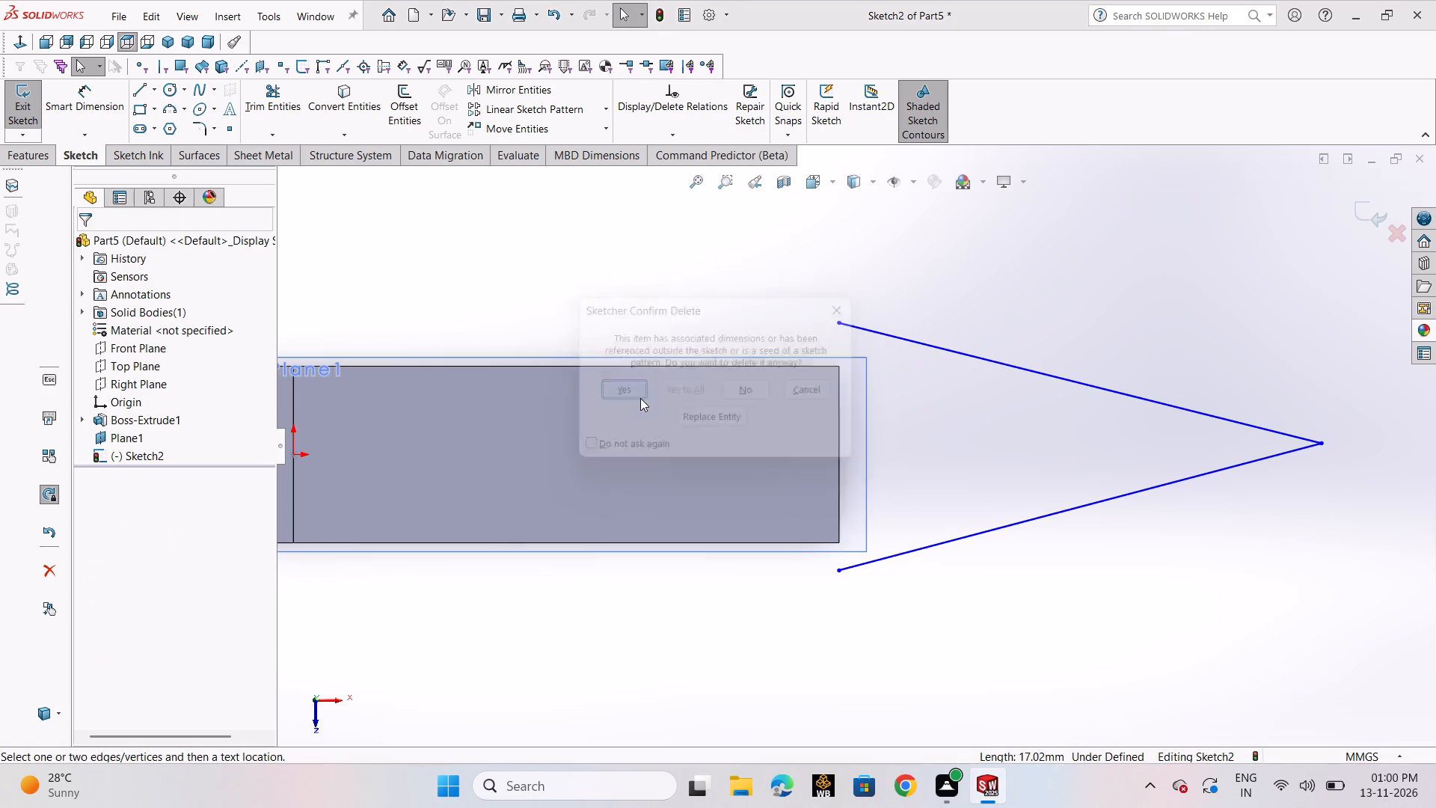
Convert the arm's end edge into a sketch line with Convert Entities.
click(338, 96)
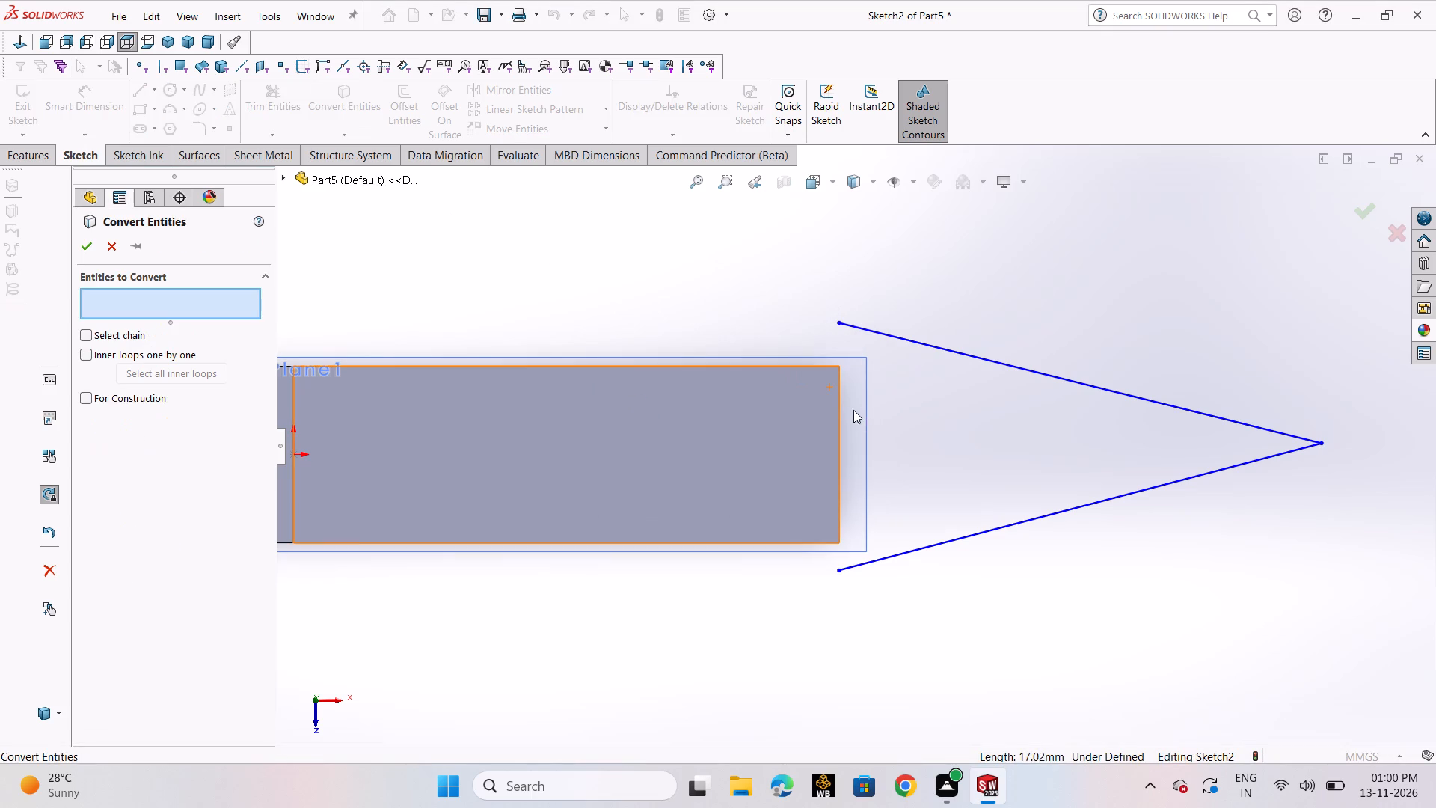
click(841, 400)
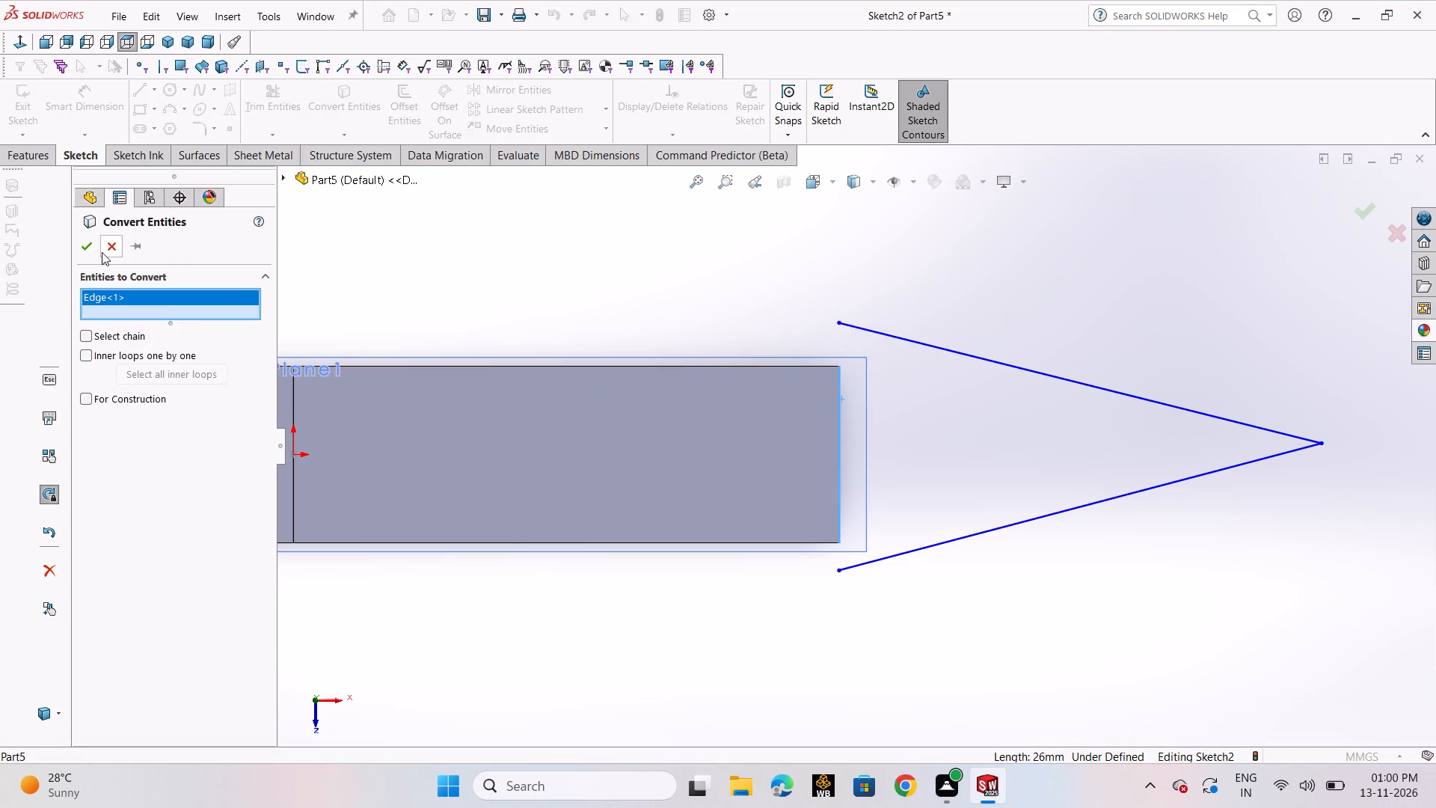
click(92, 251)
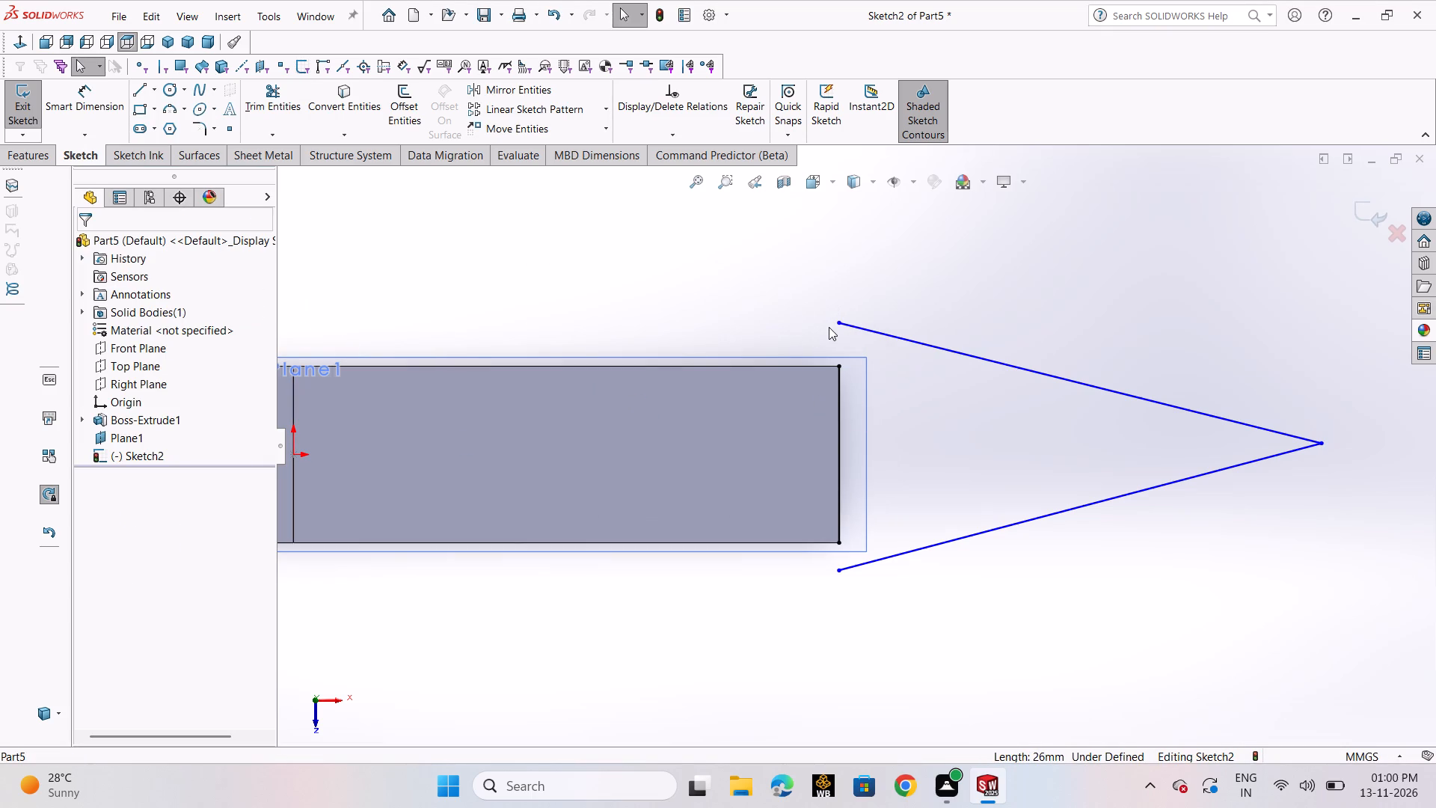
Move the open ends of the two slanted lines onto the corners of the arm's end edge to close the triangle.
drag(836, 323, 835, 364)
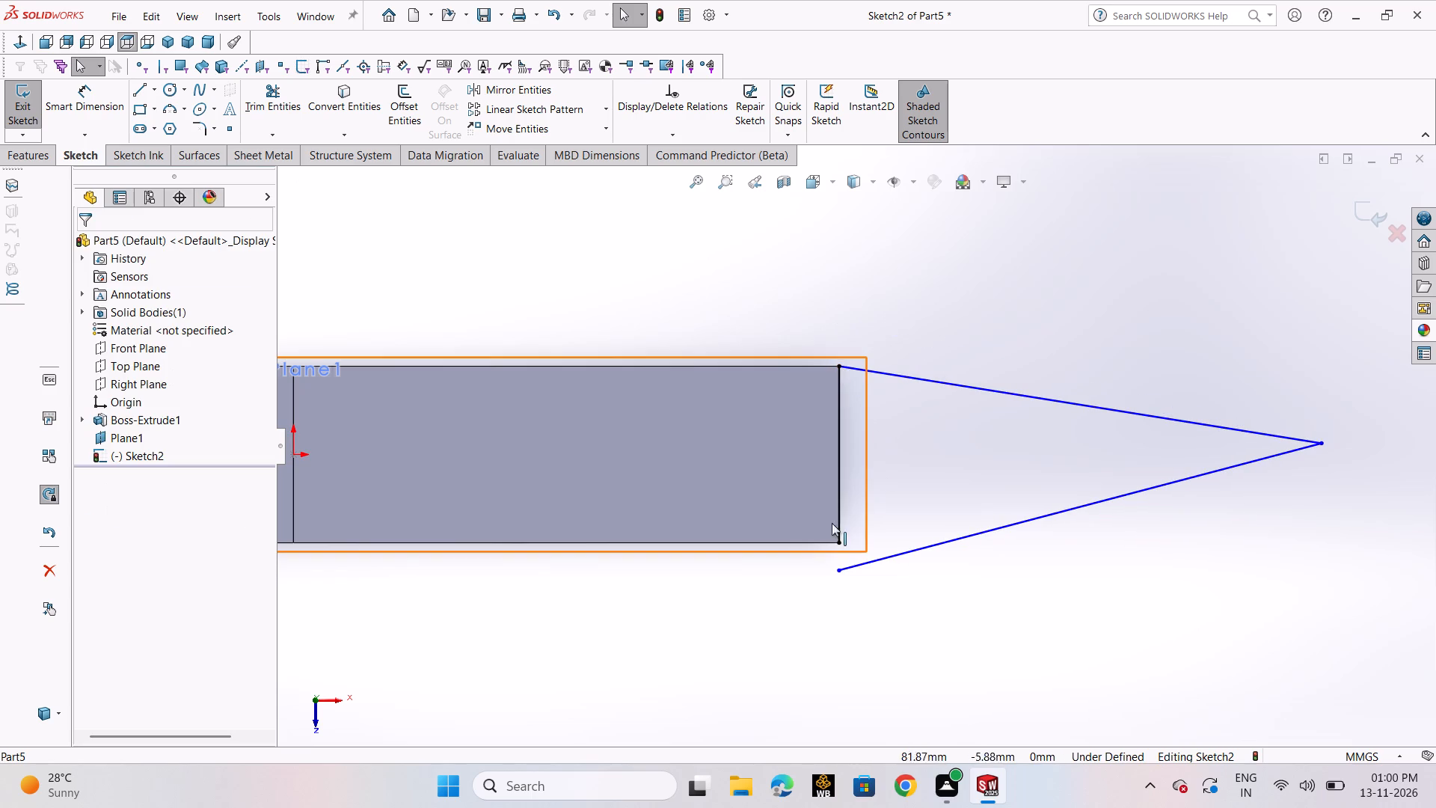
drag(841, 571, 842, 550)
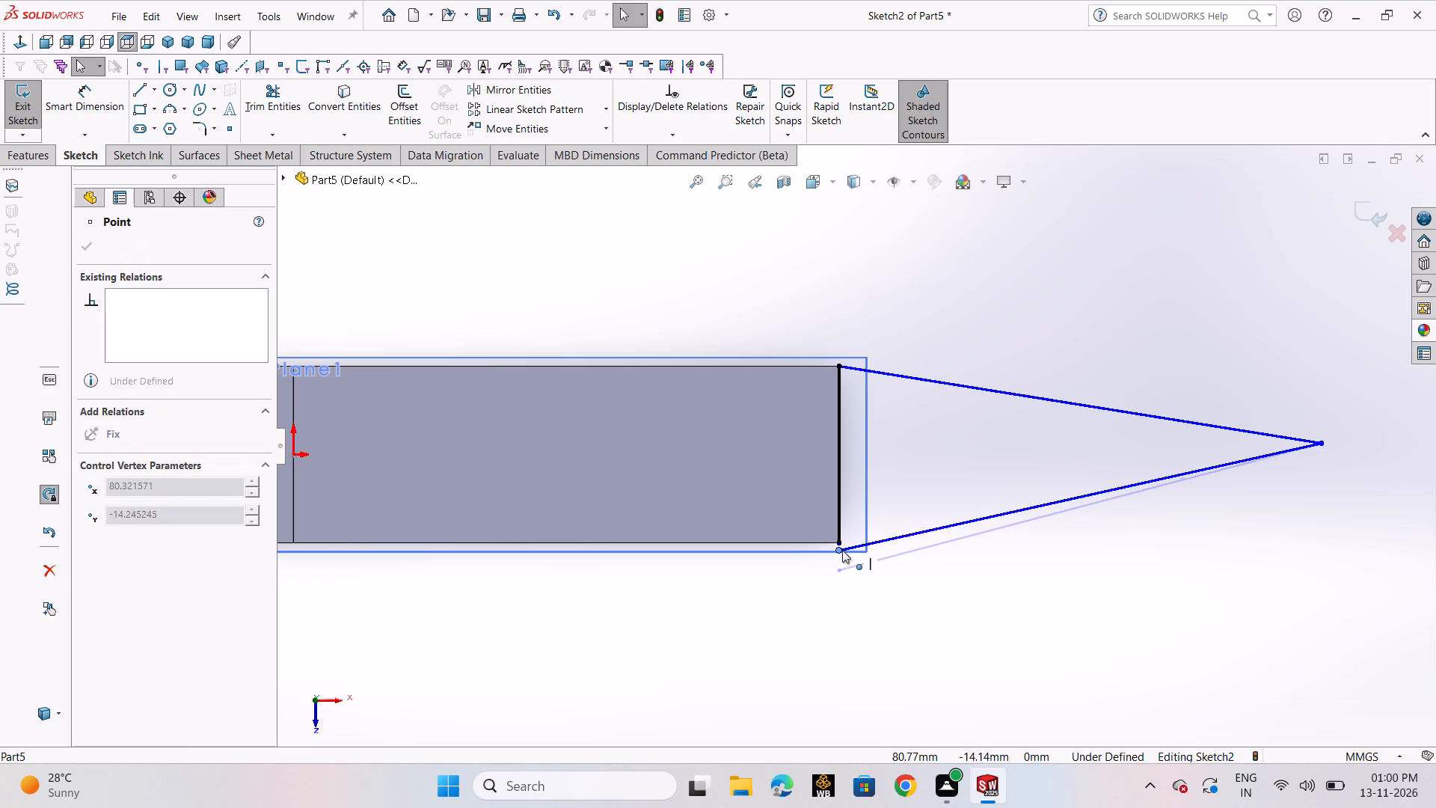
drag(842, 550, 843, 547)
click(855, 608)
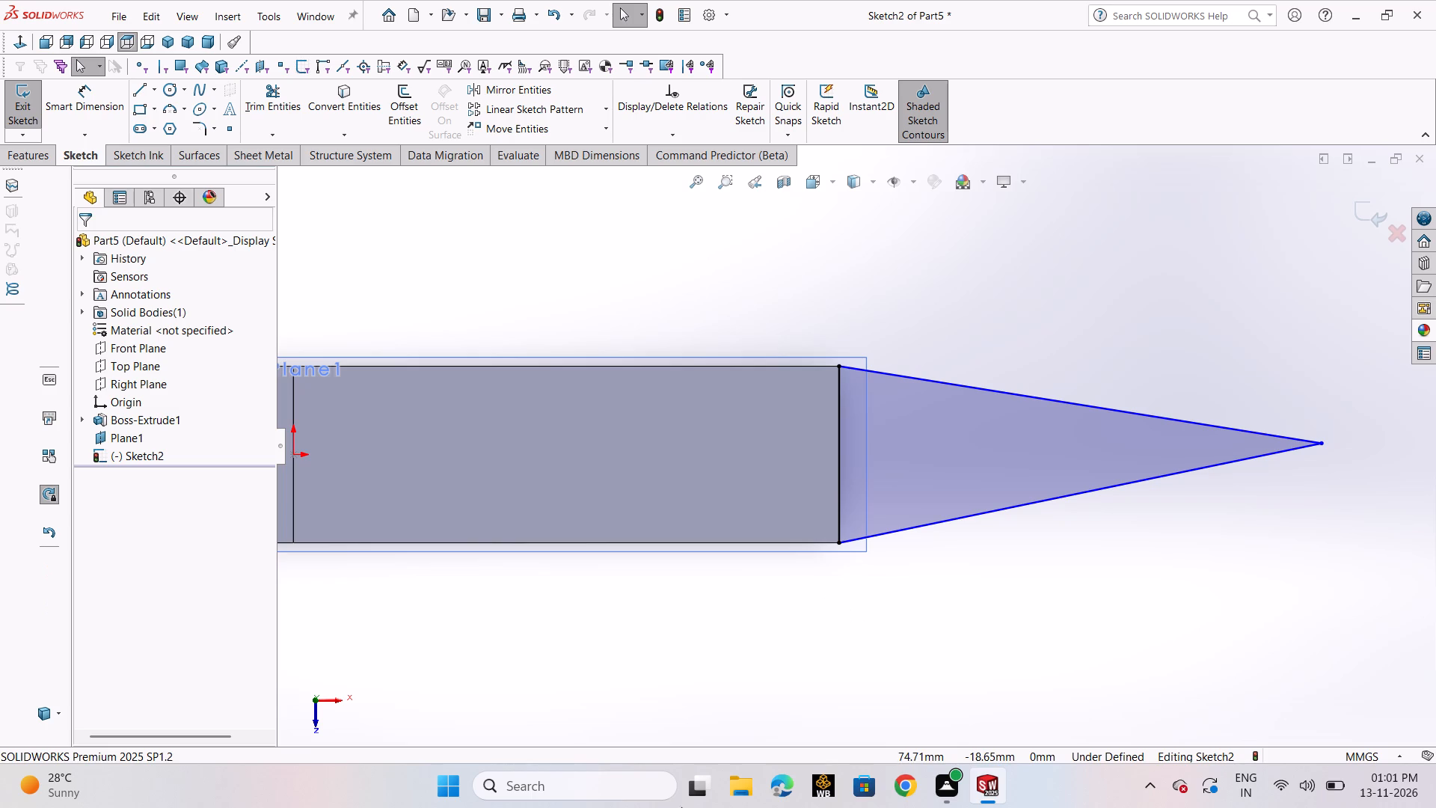
Delete the whole triangle from the sketch.
scroll(965, 501, up, 3)
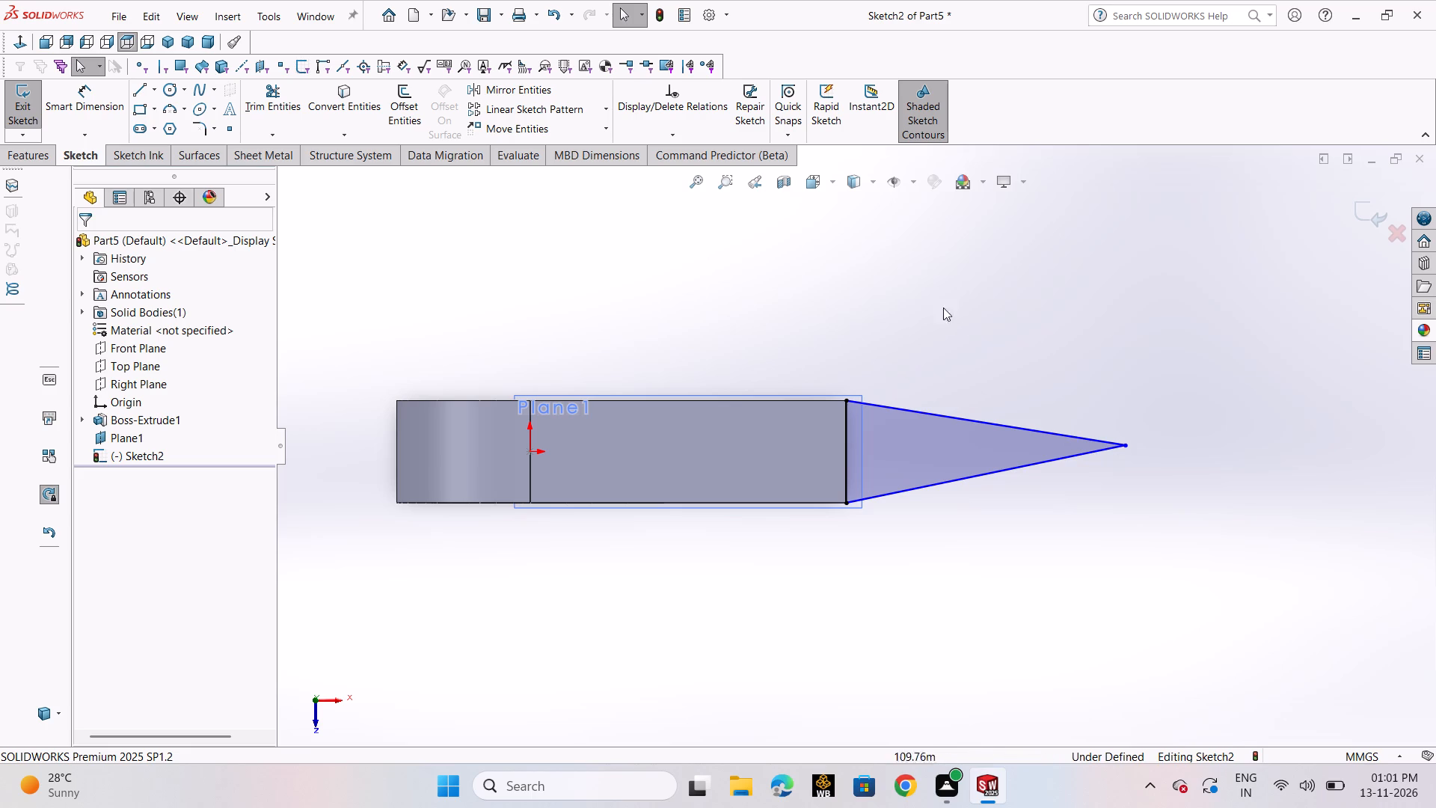
drag(869, 302, 1159, 566)
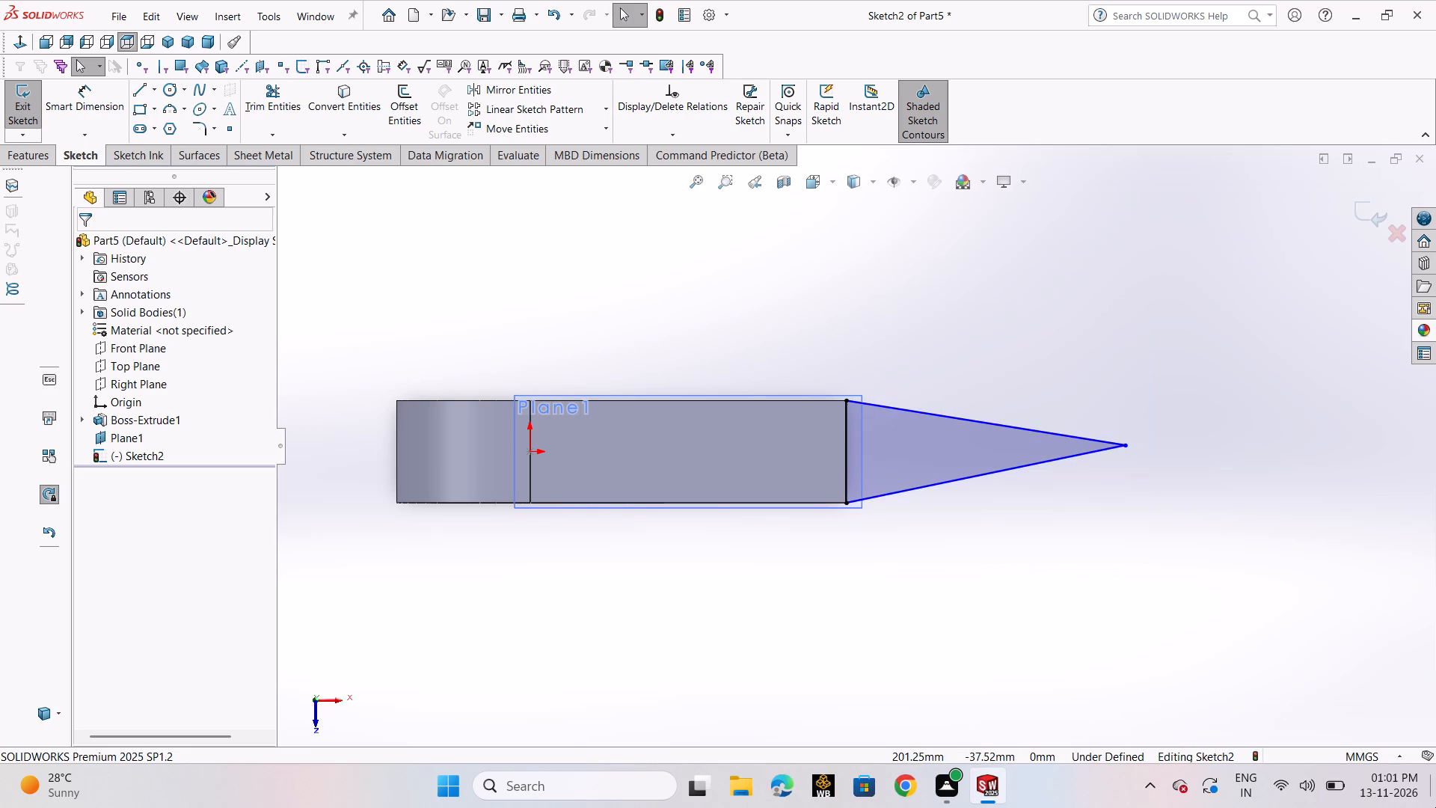
drag(1167, 531, 696, 317)
key(Delete)
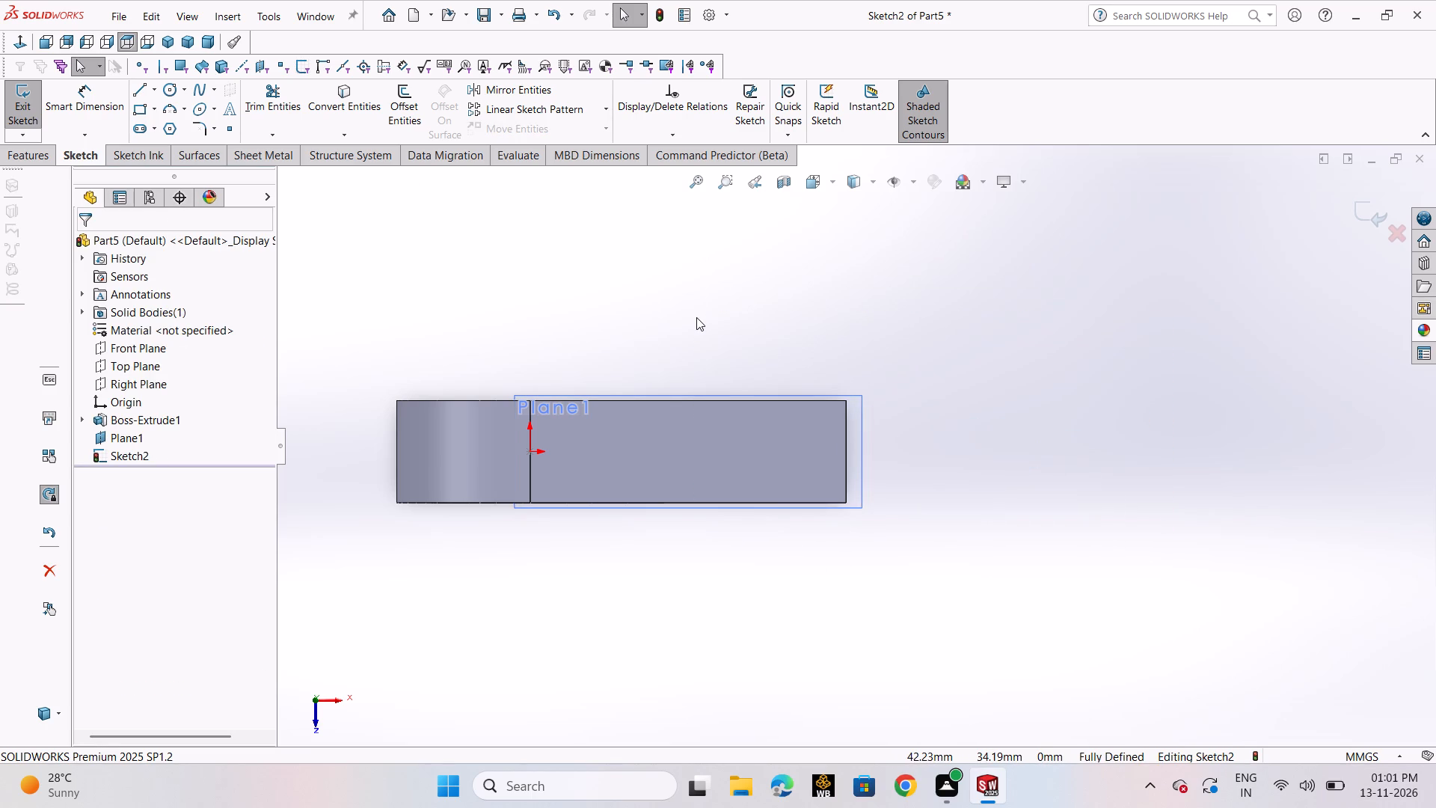
Sketch two circles just beyond the arm's end: one about 4 mm in radius near its upper corner, a larger one near its lower corner.
click(172, 87)
click(185, 110)
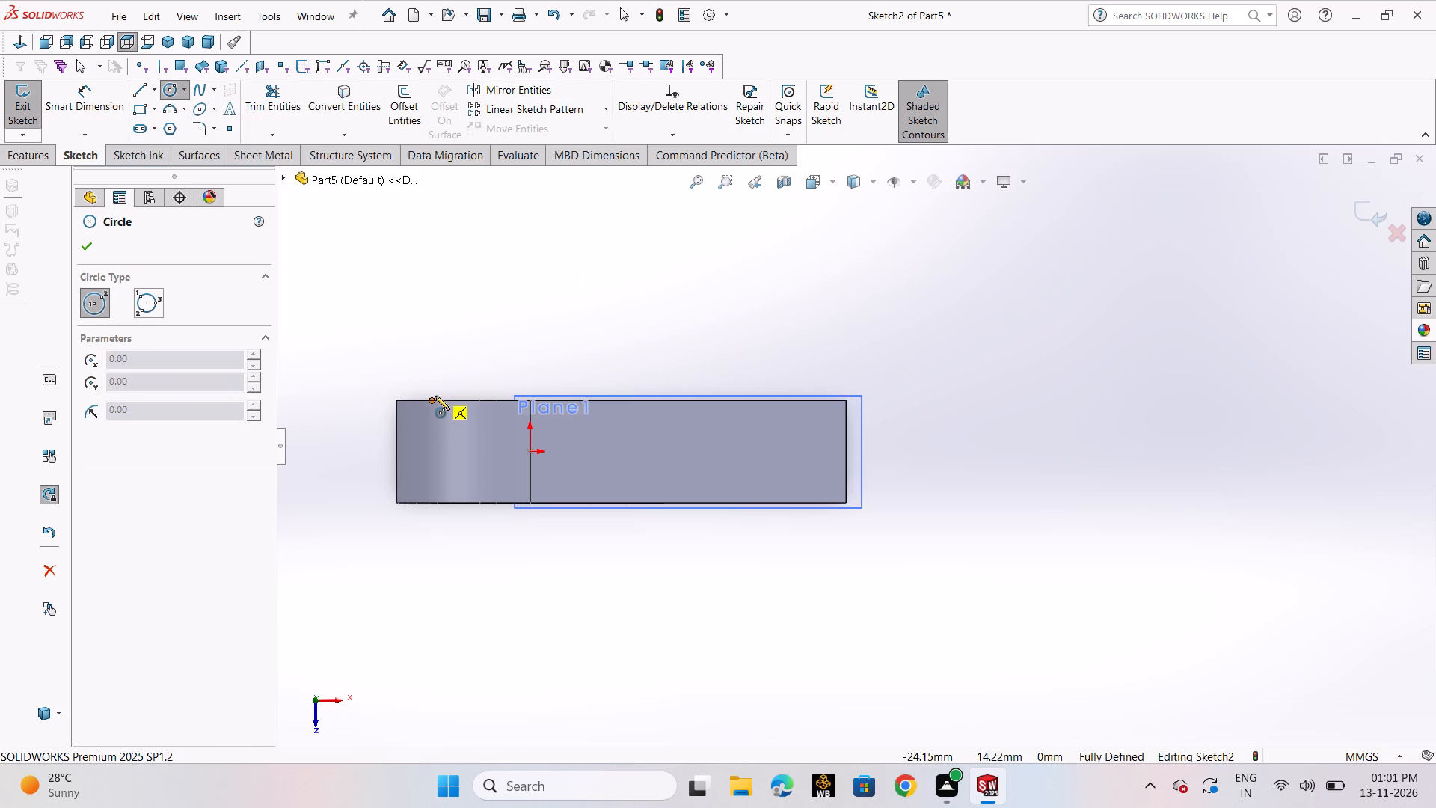
click(867, 389)
click(877, 401)
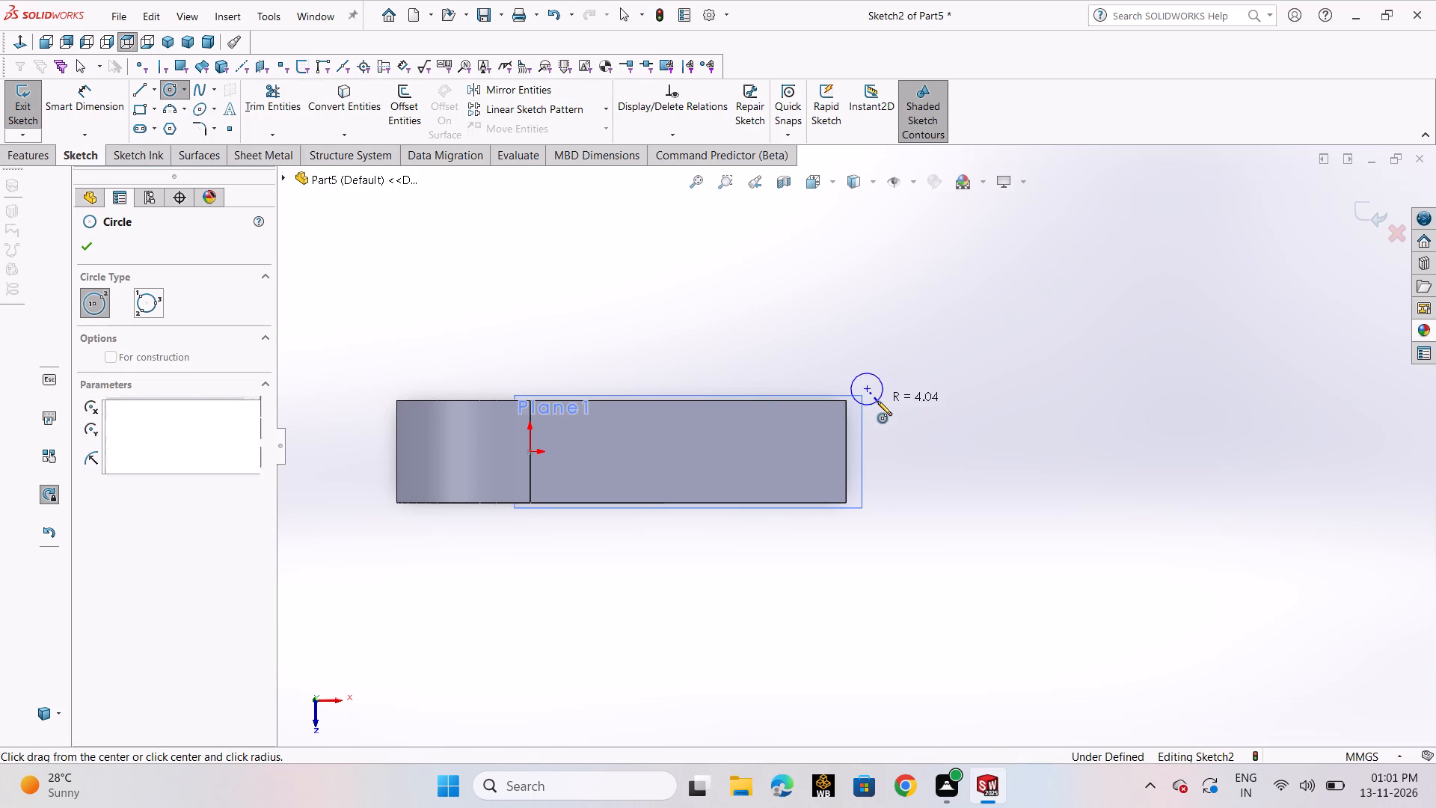
click(872, 506)
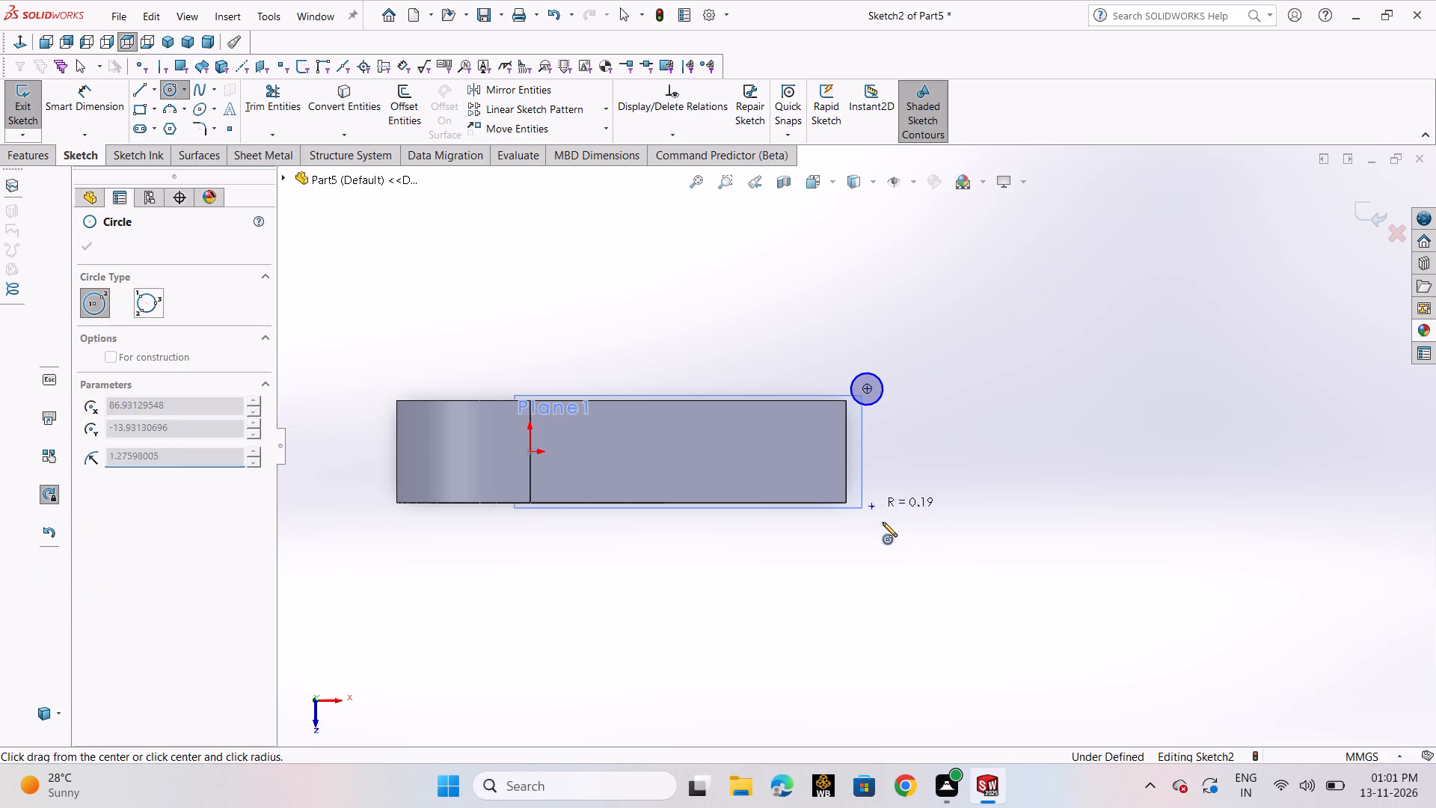
click(885, 527)
right_click(883, 527)
click(909, 540)
Dimension the distance between the two circle centres as 76 mm.
scroll(940, 405, down, 2)
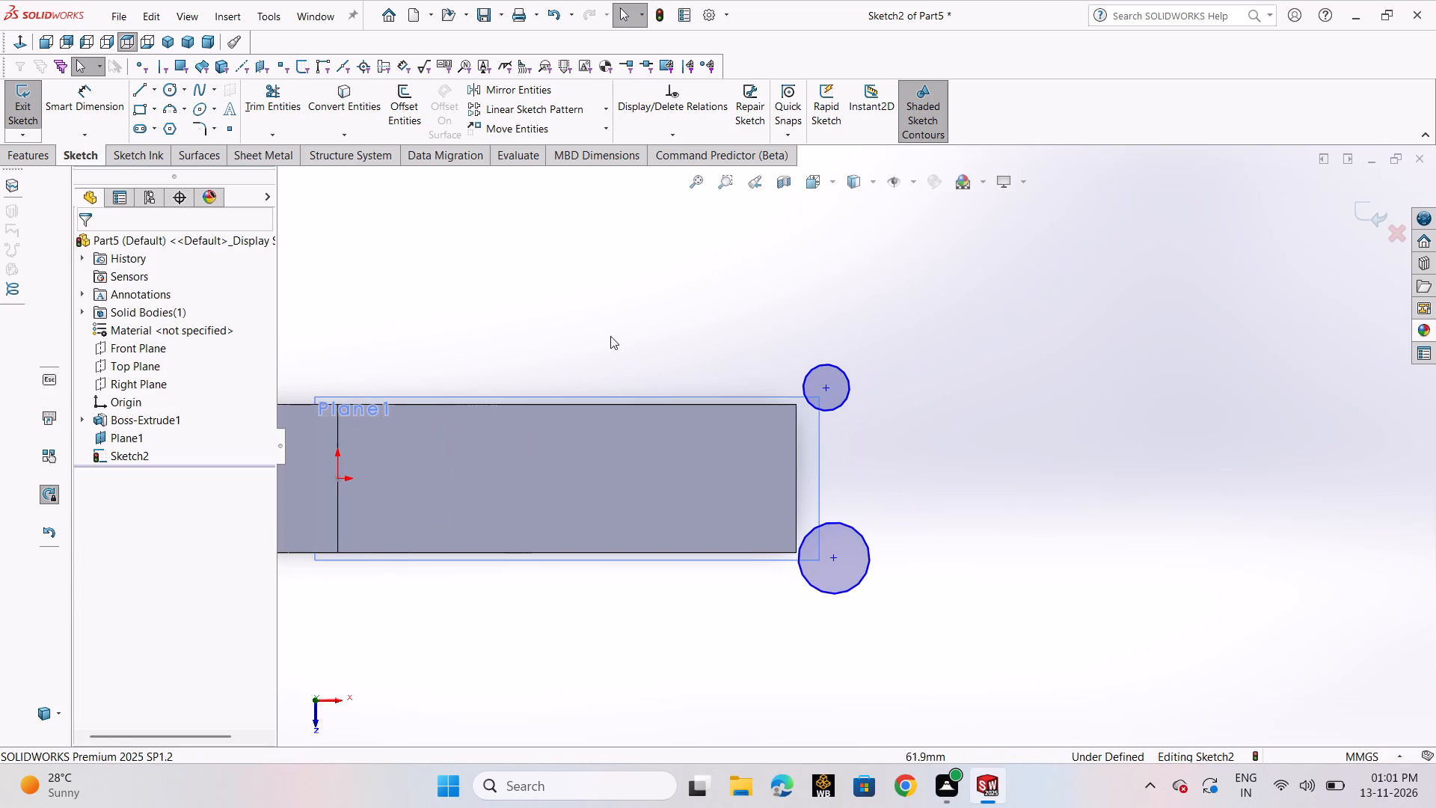
click(76, 117)
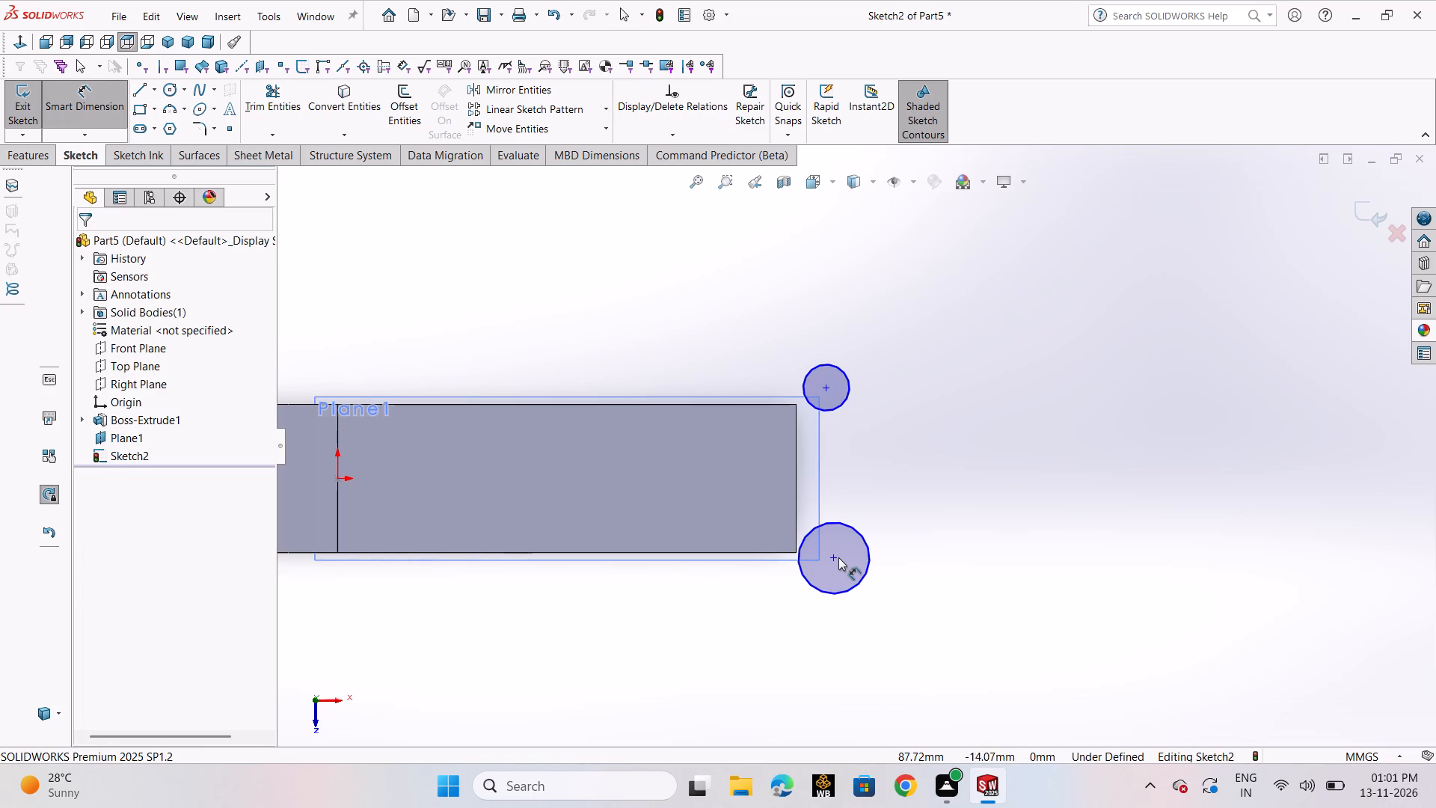
click(835, 557)
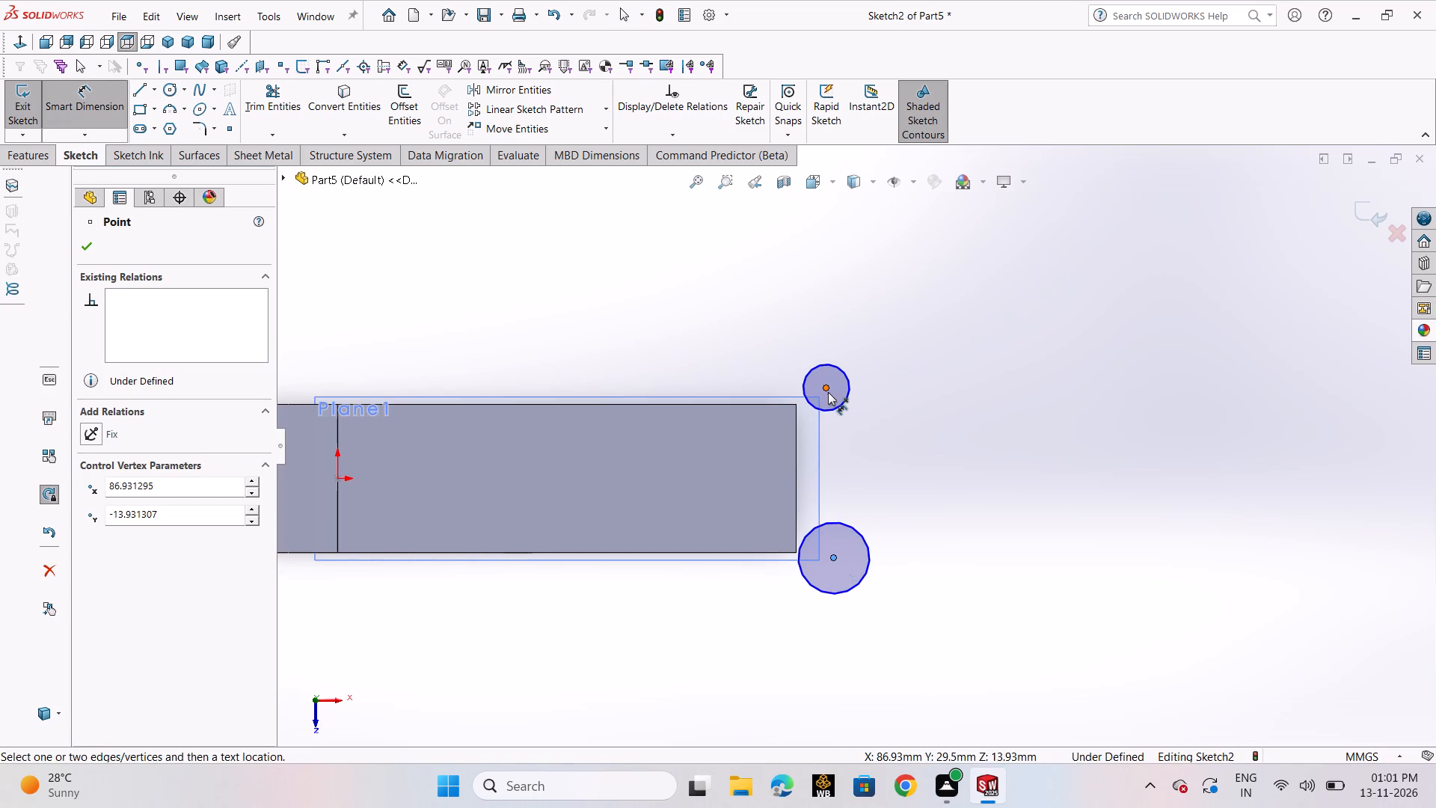
click(828, 392)
click(636, 356)
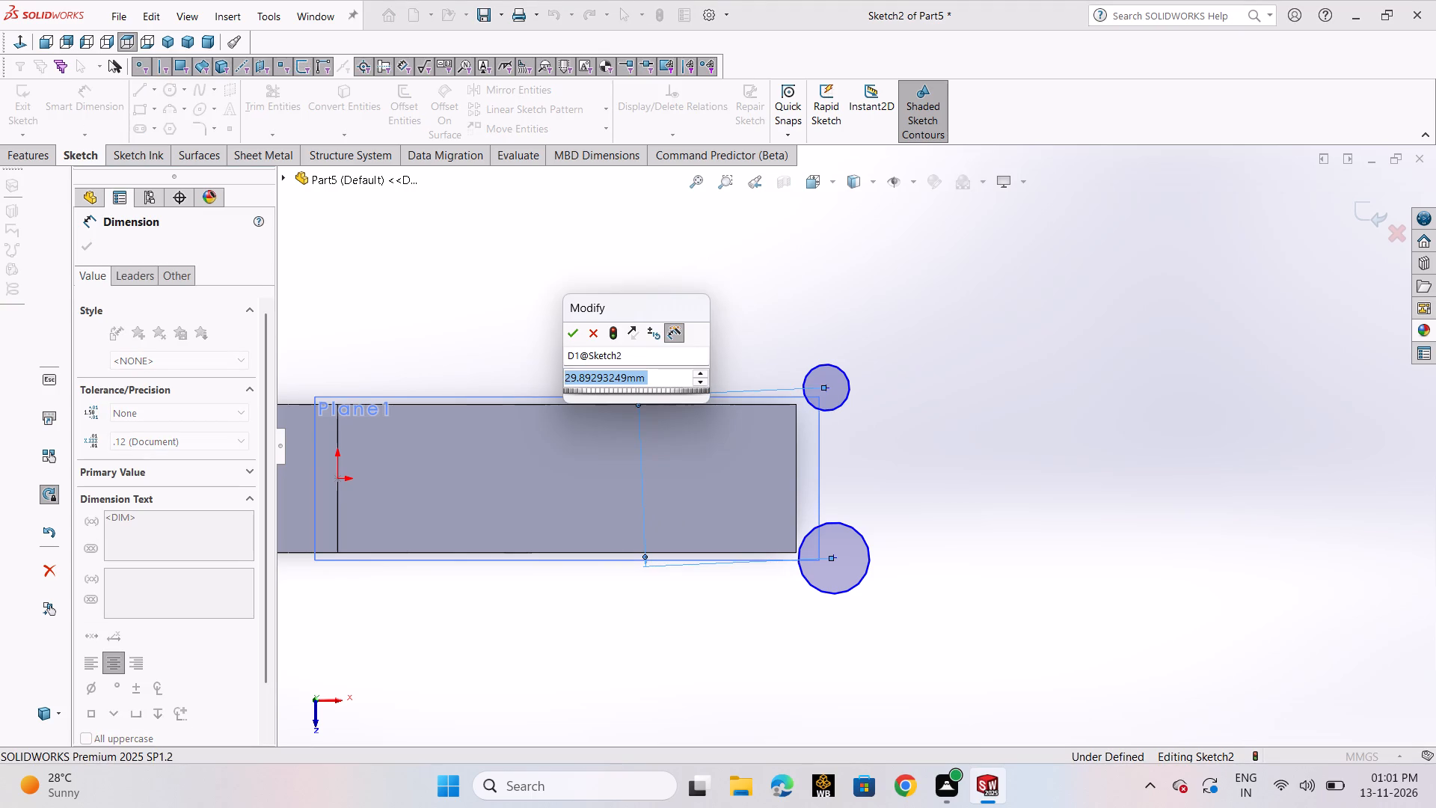
text(76)
key(Return)
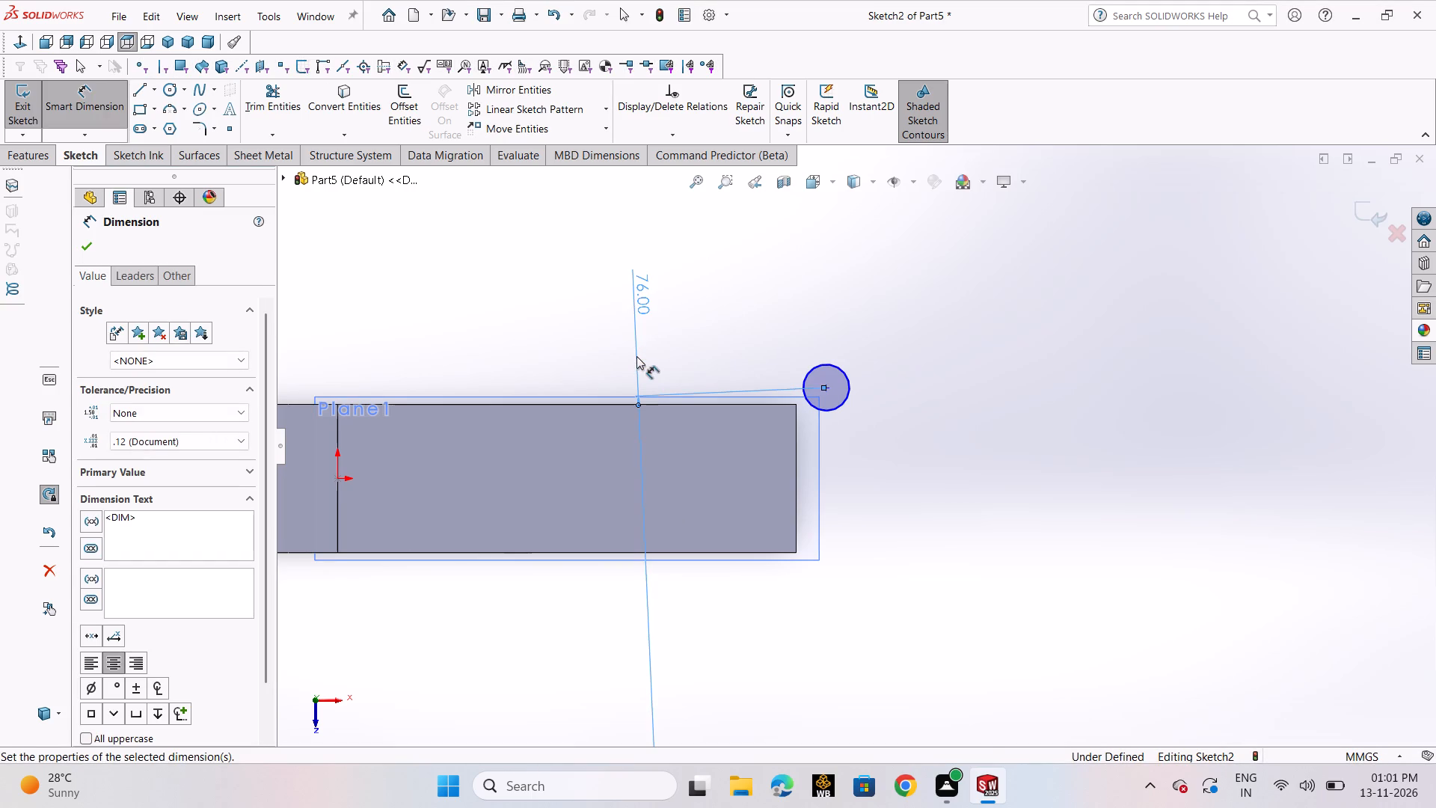
scroll(700, 416, up, 5)
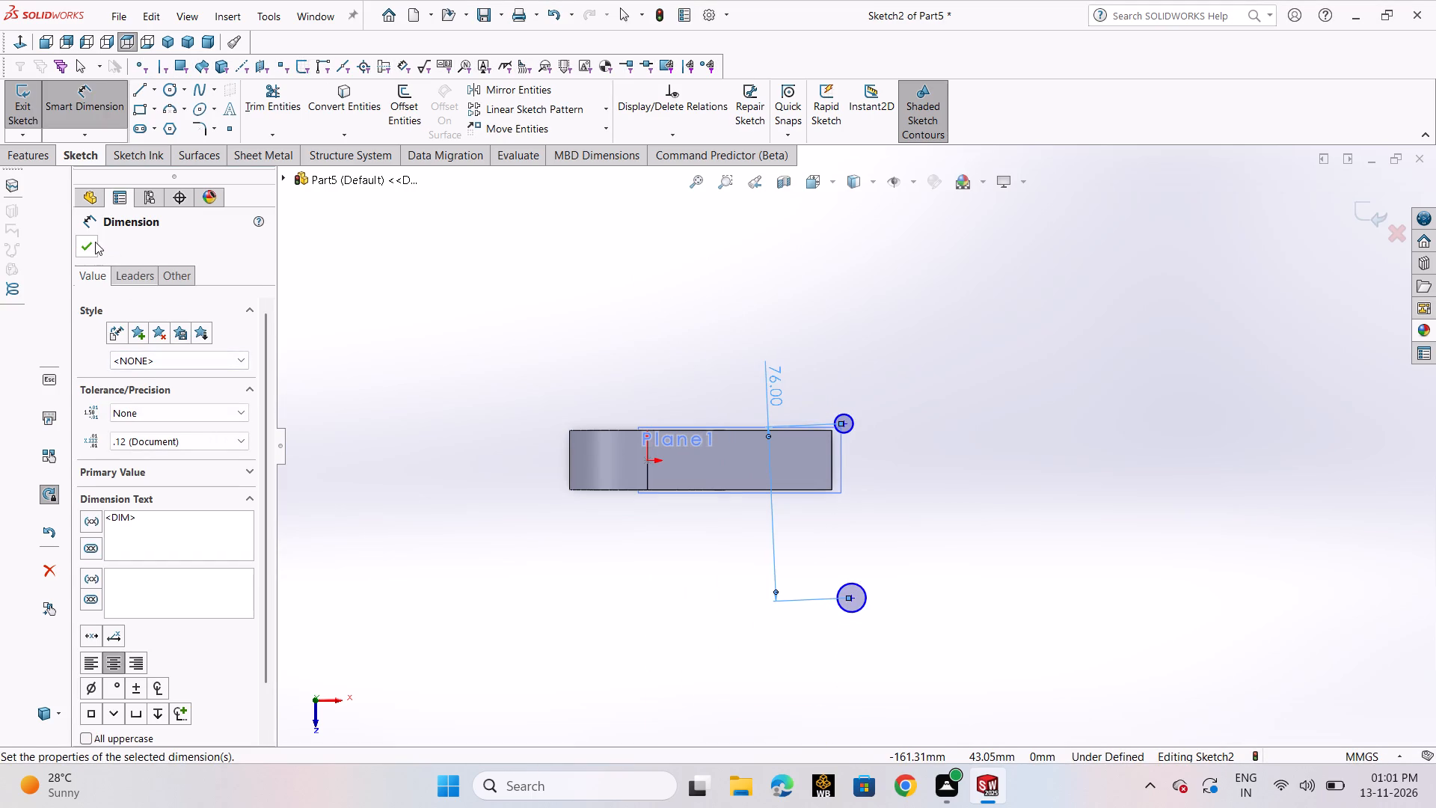
click(90, 243)
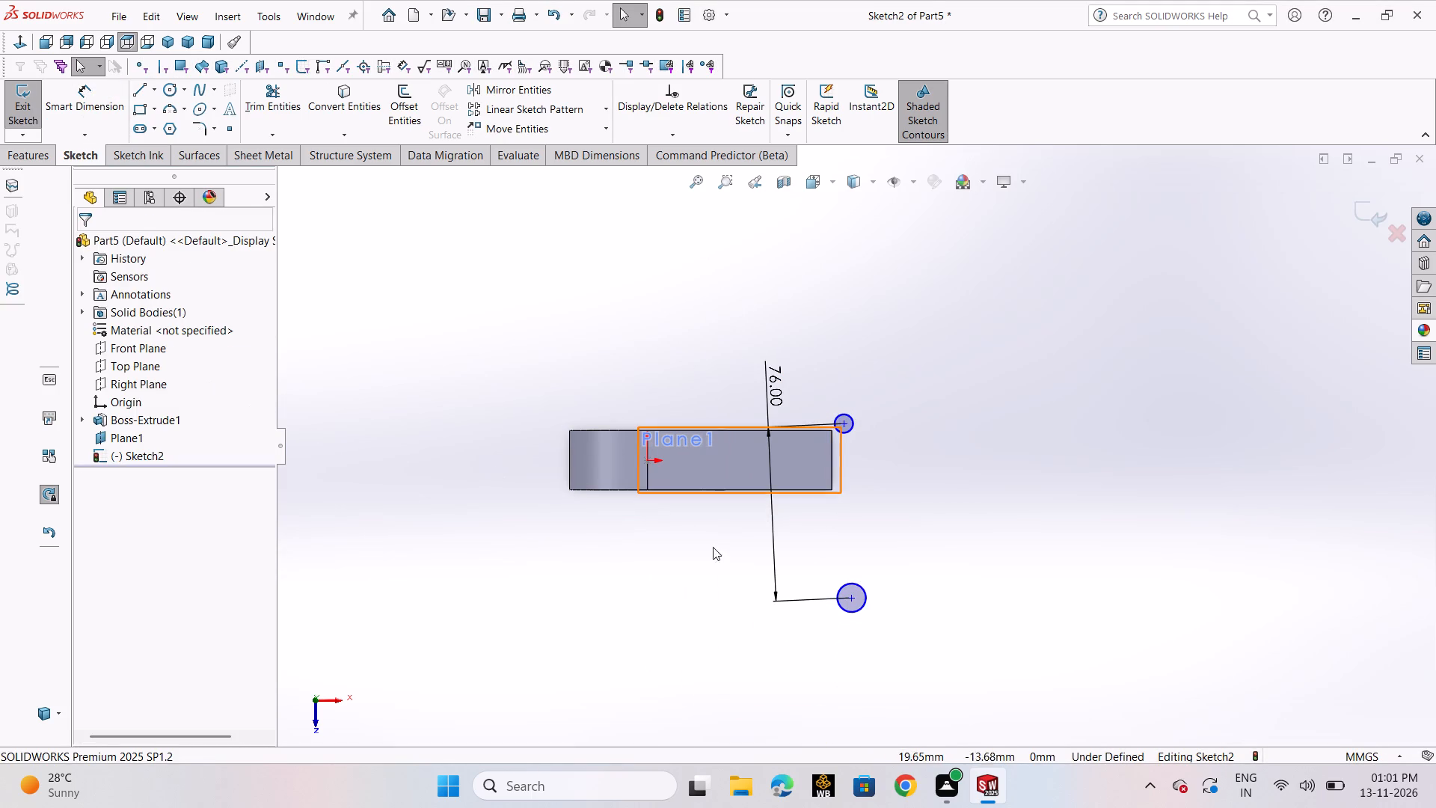
Set the distance between the circle centres to 72 mm.
double_click(782, 394)
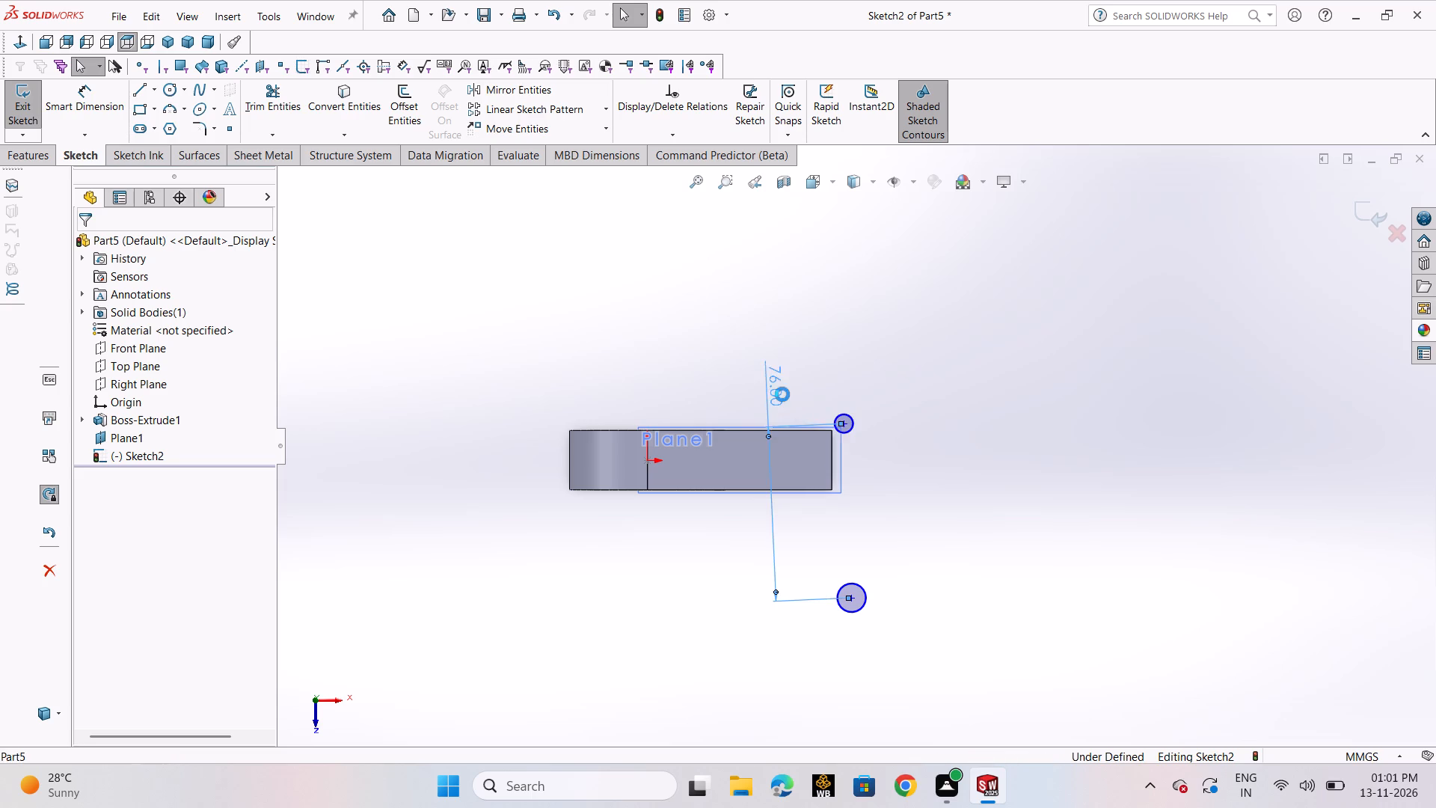
text(72)
key(Return)
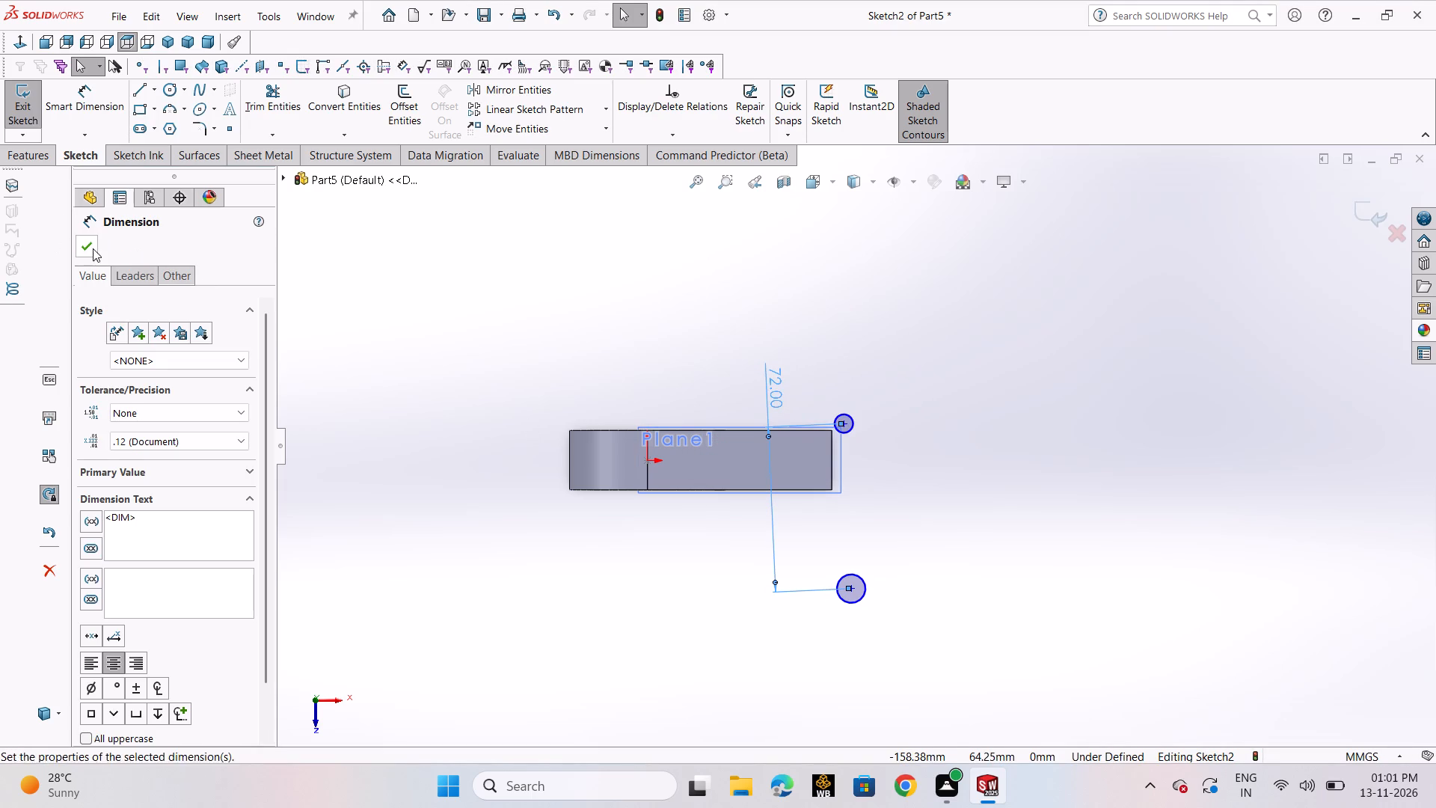
click(93, 248)
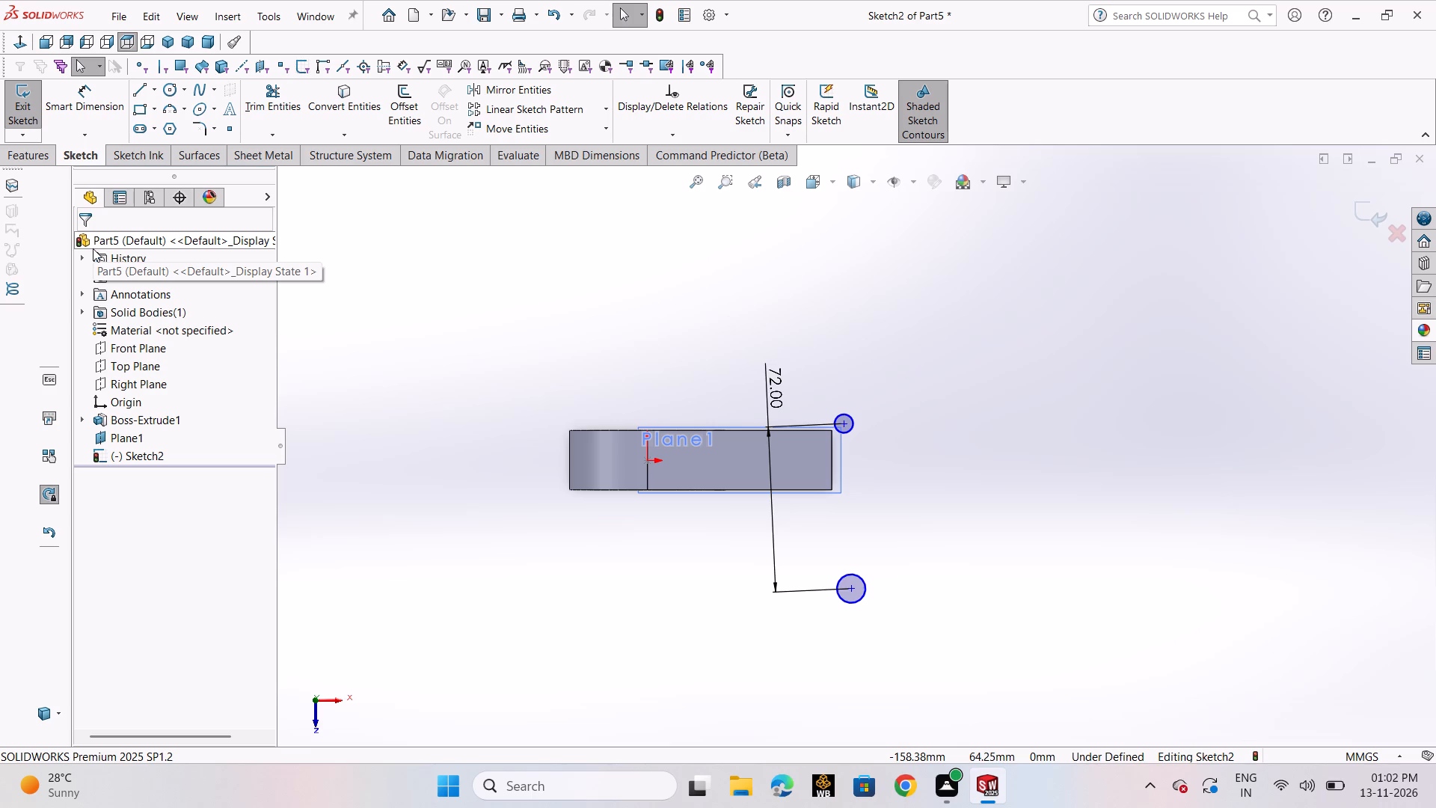
Move the 72 mm centre distance dimension to the side of the circles facing away from the arm.
scroll(893, 486, up, 1)
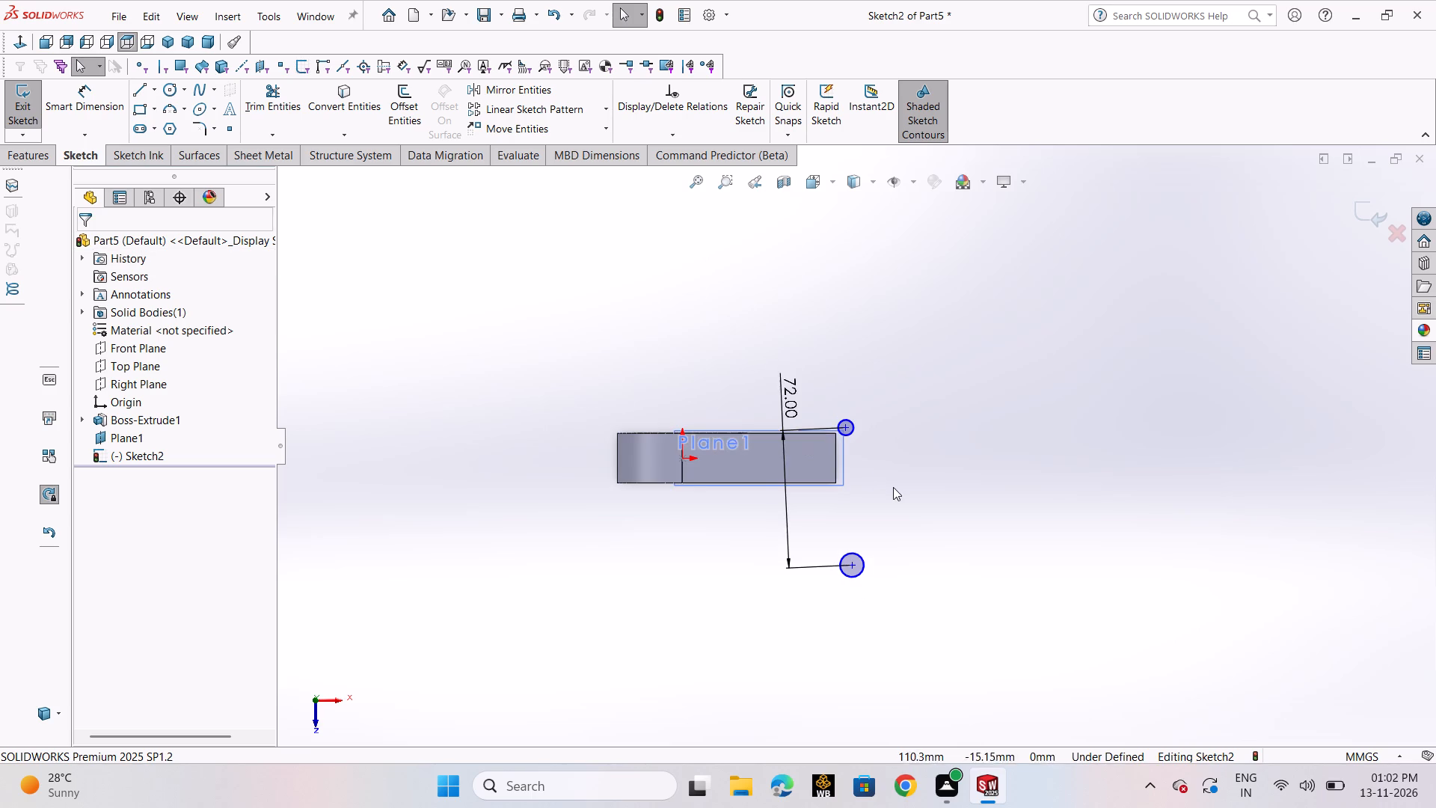
drag(788, 408, 820, 498)
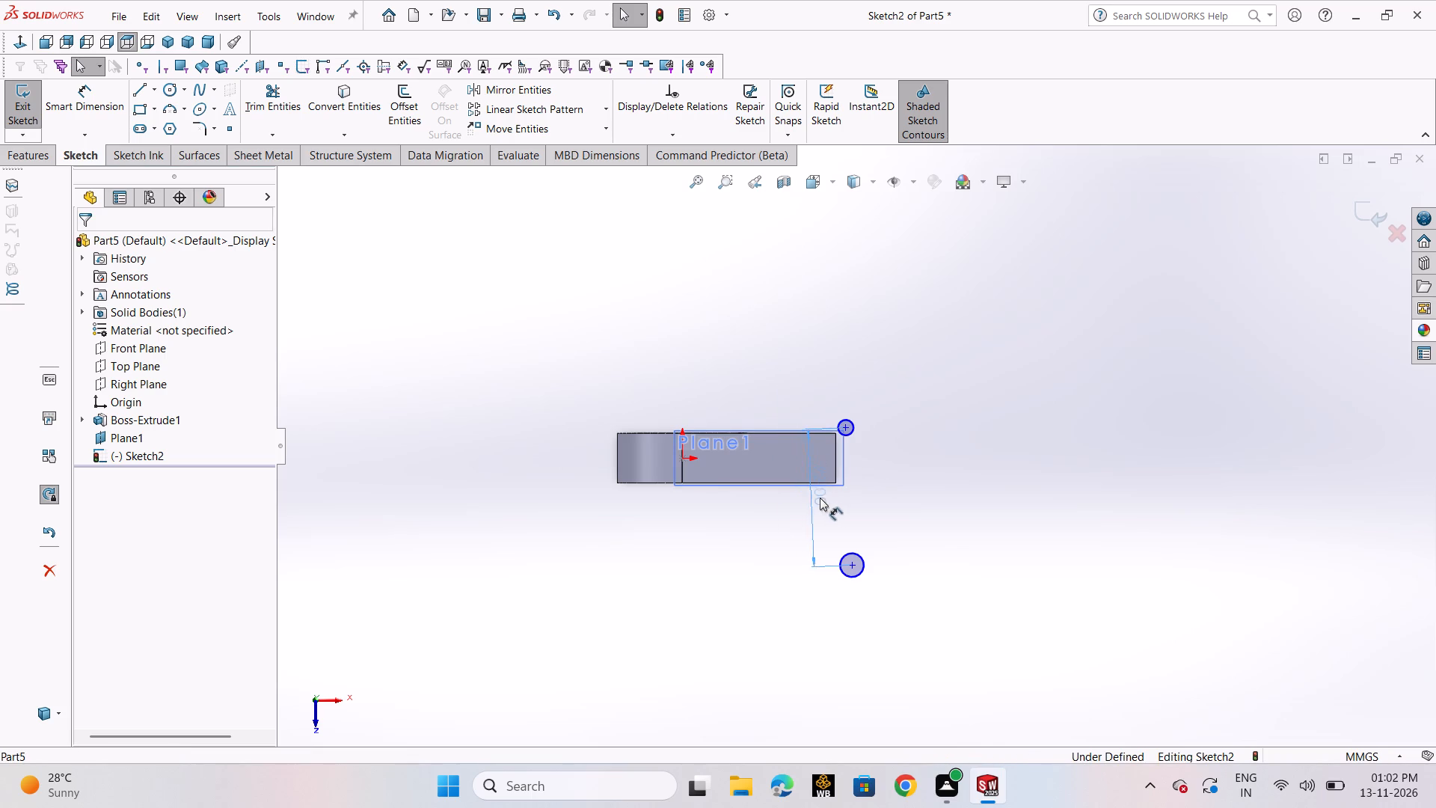
drag(820, 498, 953, 493)
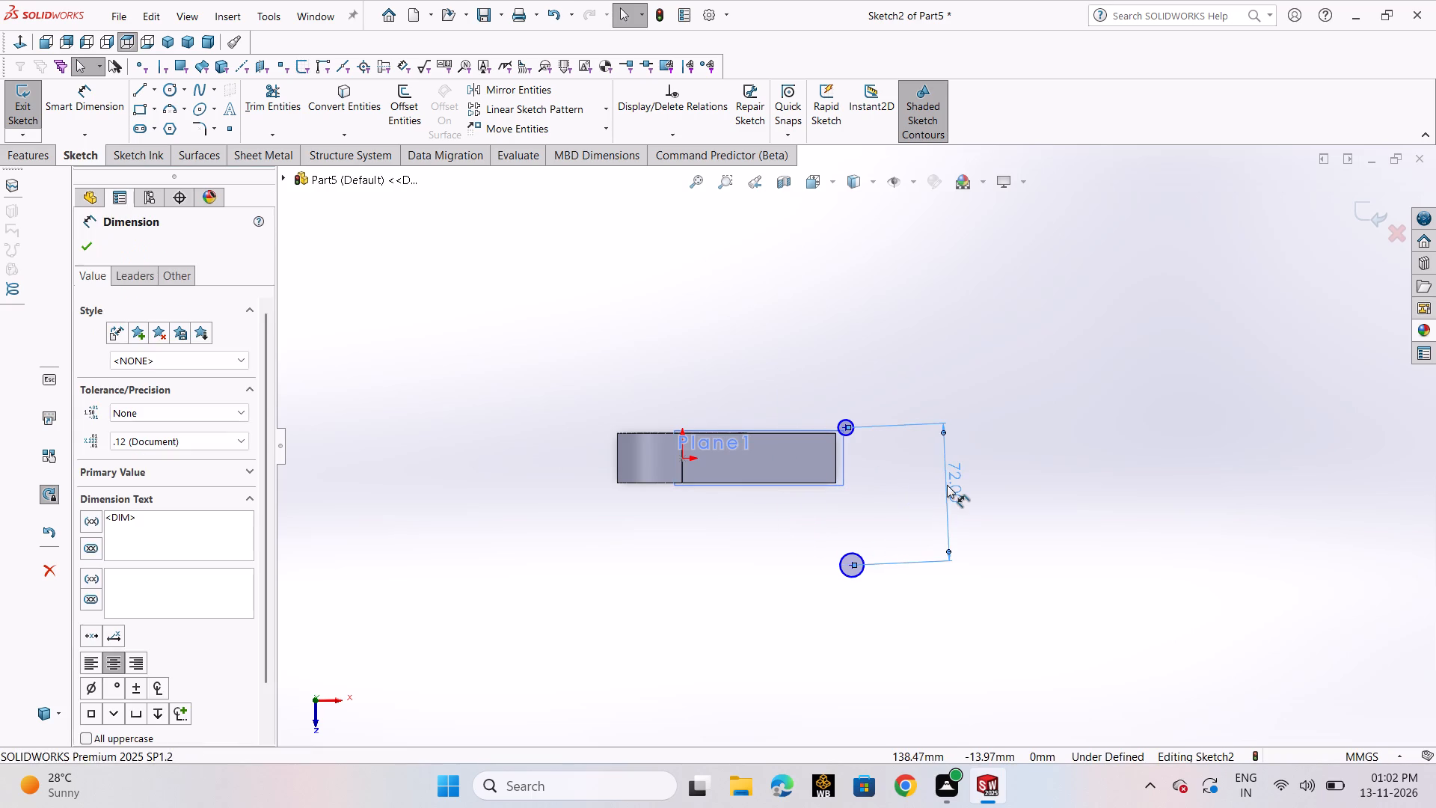
click(80, 251)
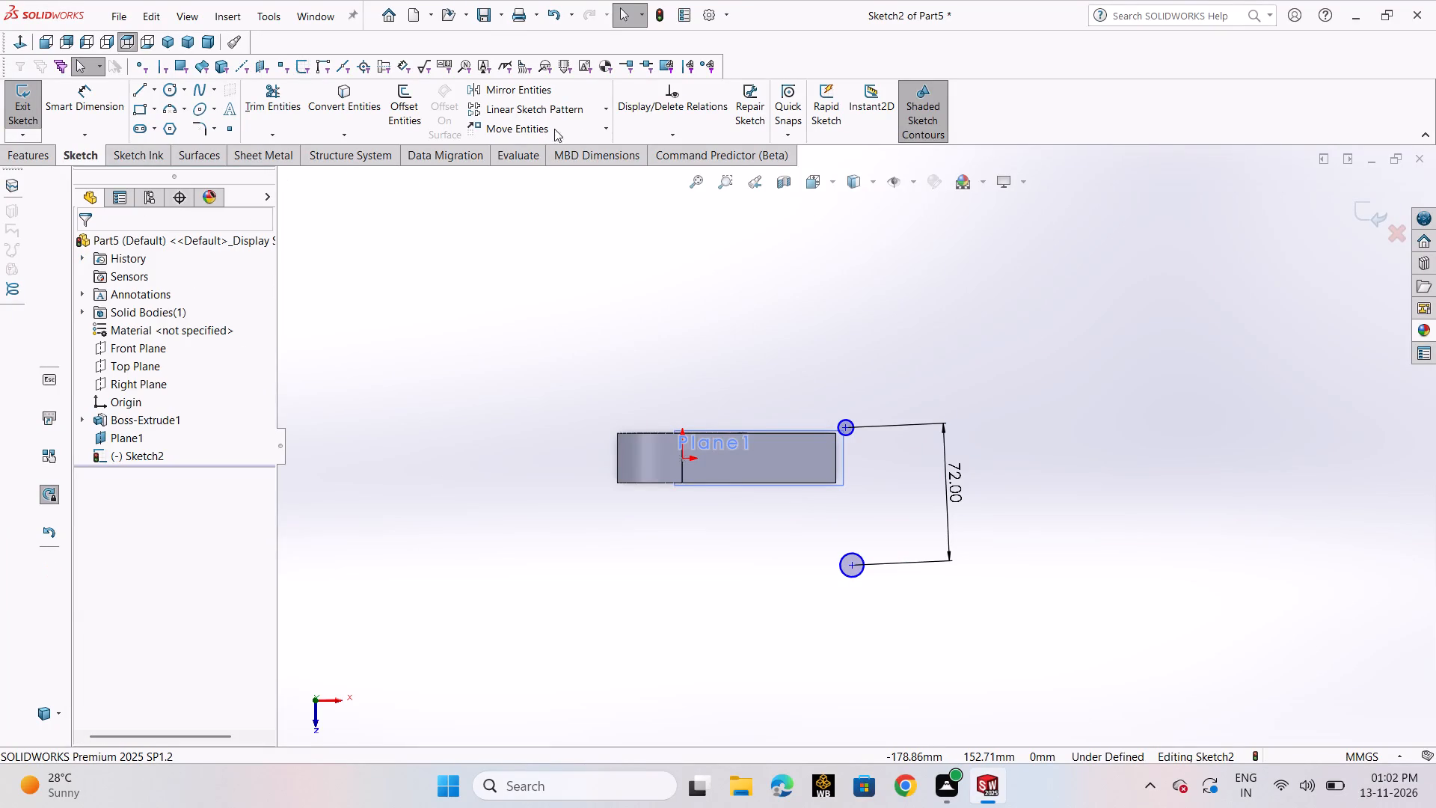
Add a Vertical relation between the centres of the two circles.
click(659, 134)
click(675, 165)
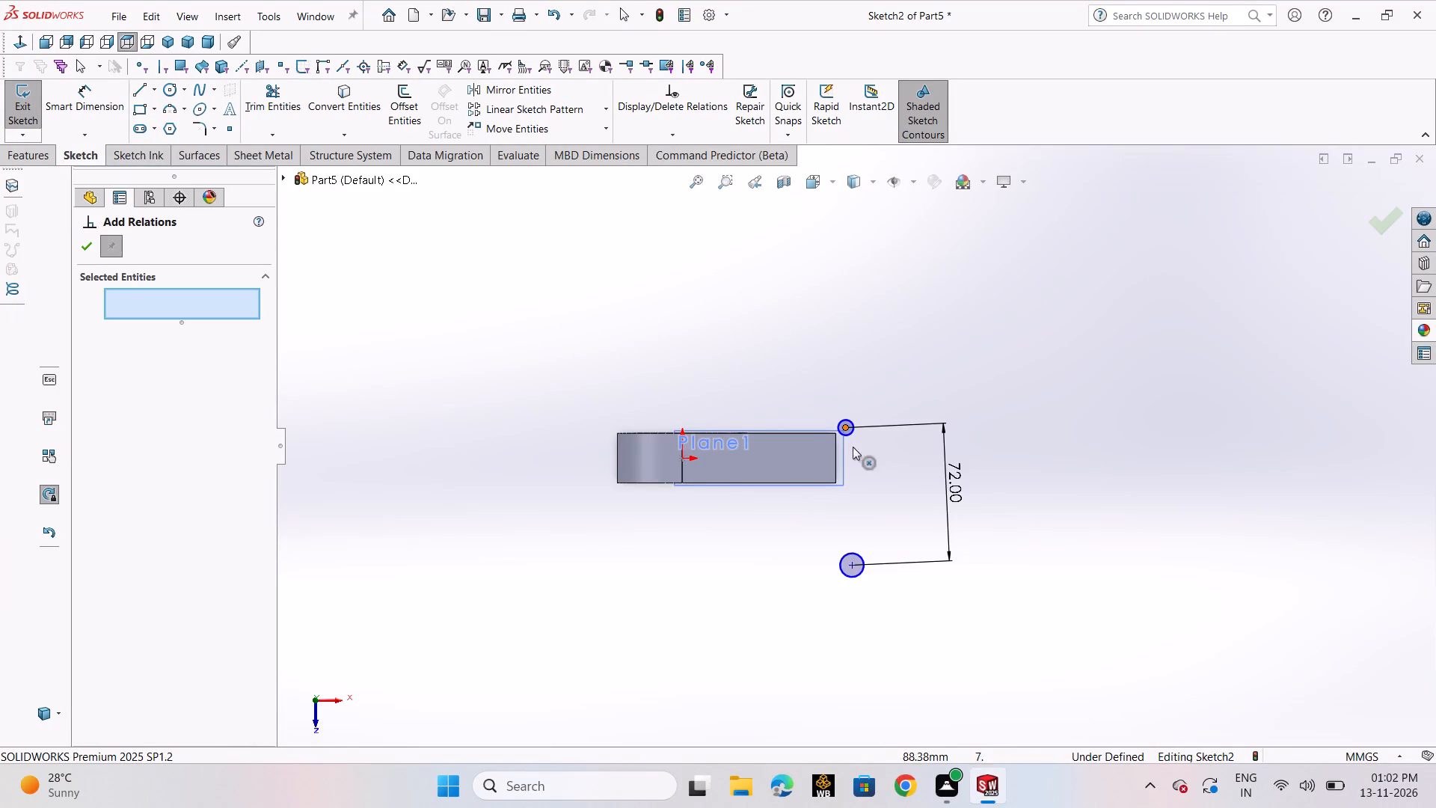
scroll(854, 463, down, 4)
click(840, 388)
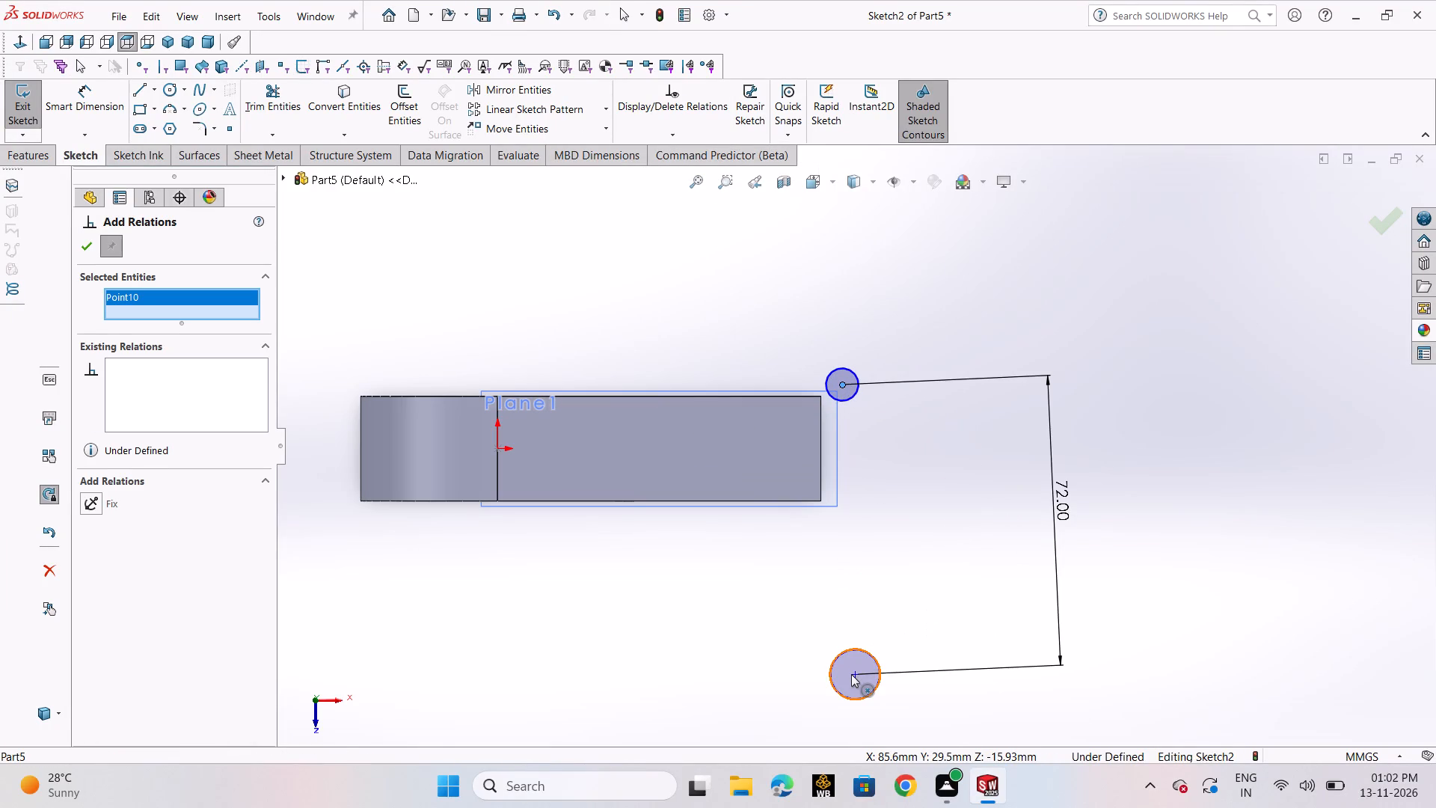
click(851, 674)
click(112, 546)
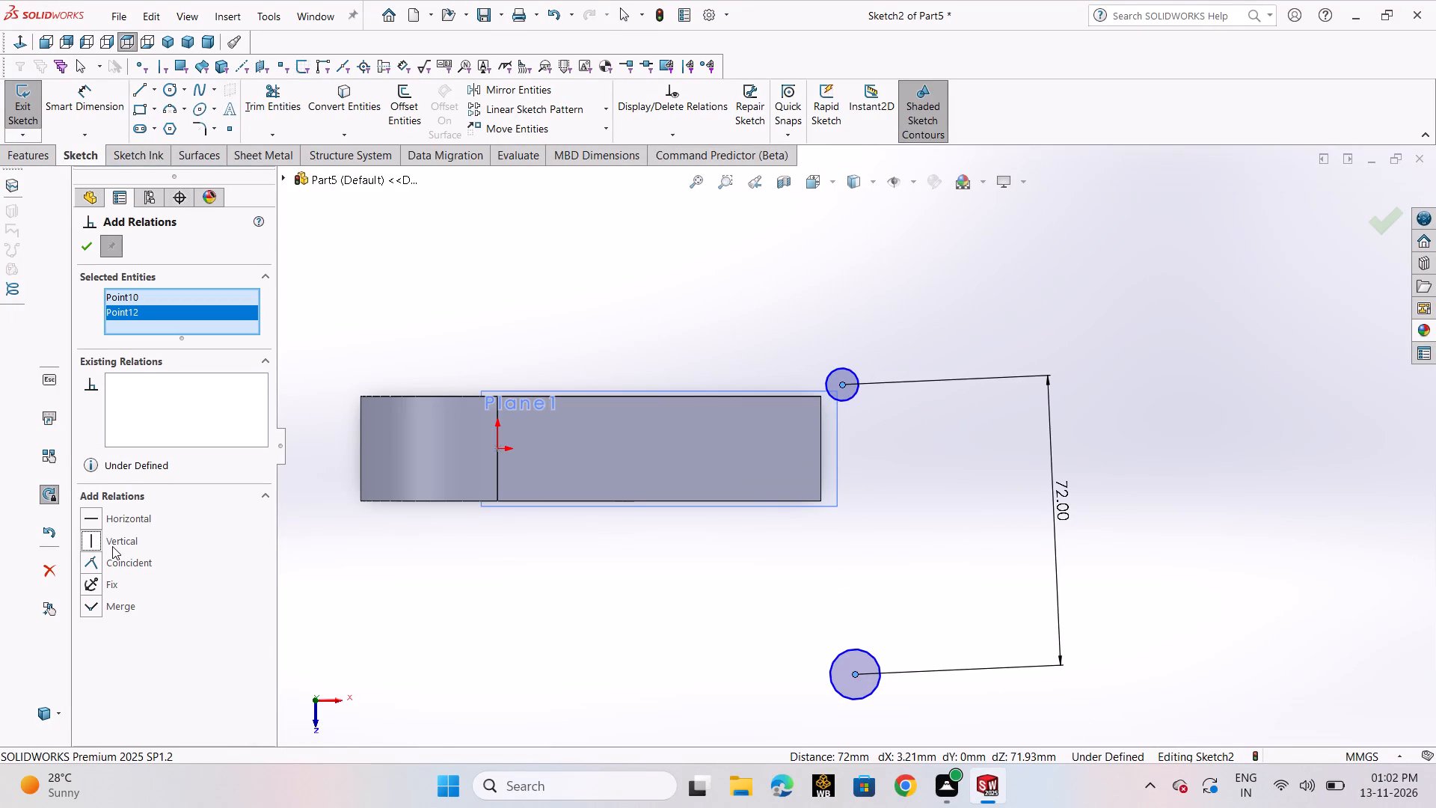
click(93, 244)
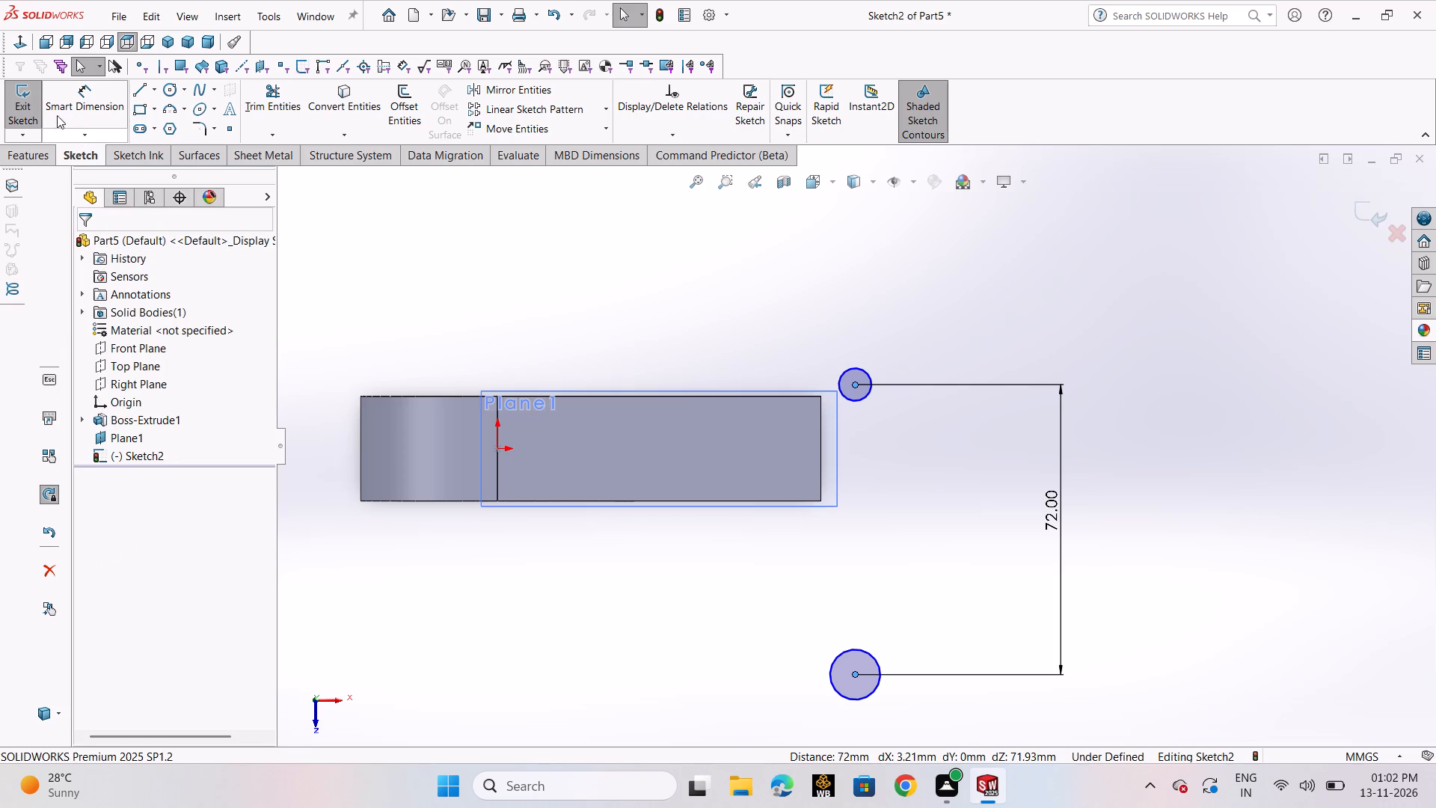
Dimension the vertical distance from the origin to the larger circle's centre as 72/2, i.e. 36 mm.
click(56, 111)
click(497, 451)
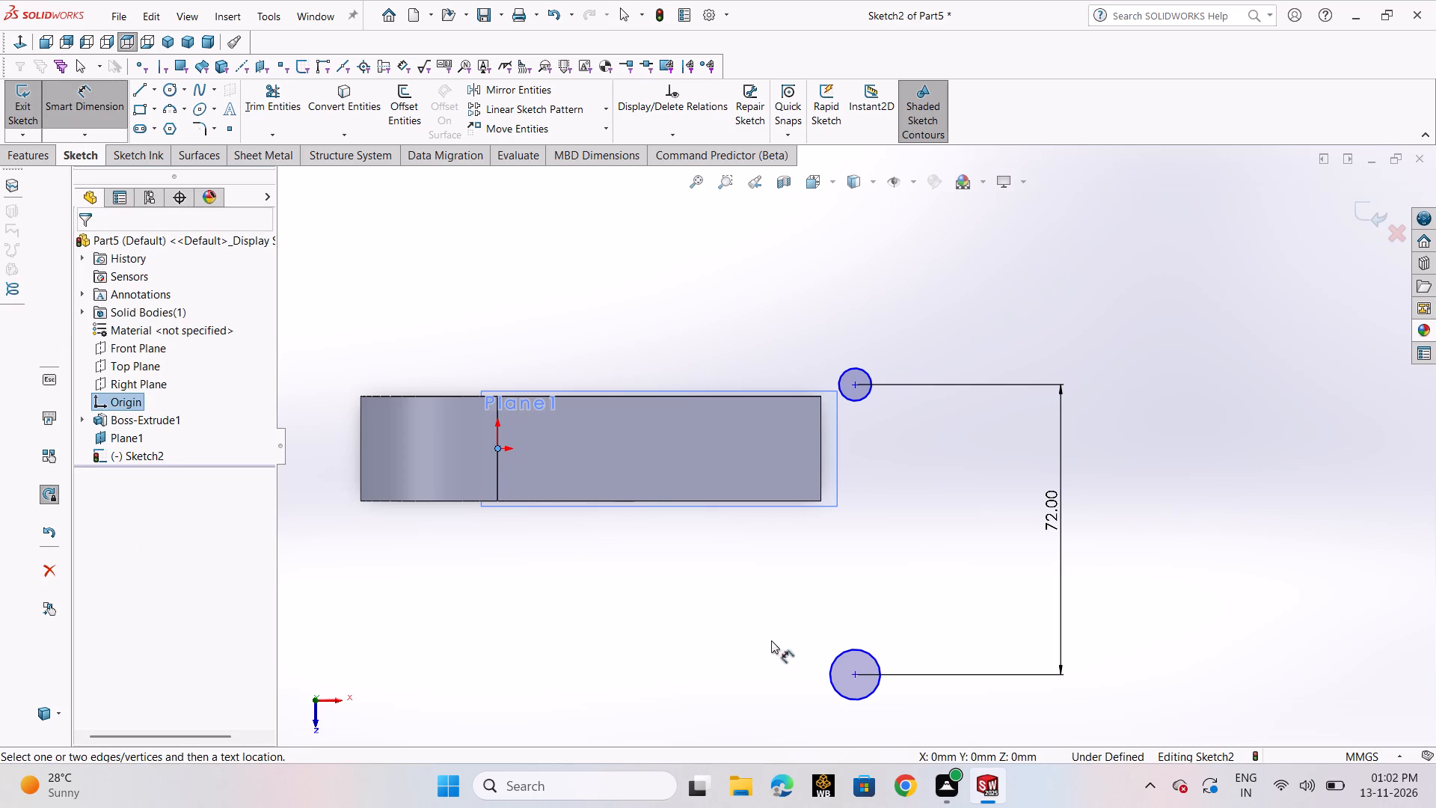
click(857, 674)
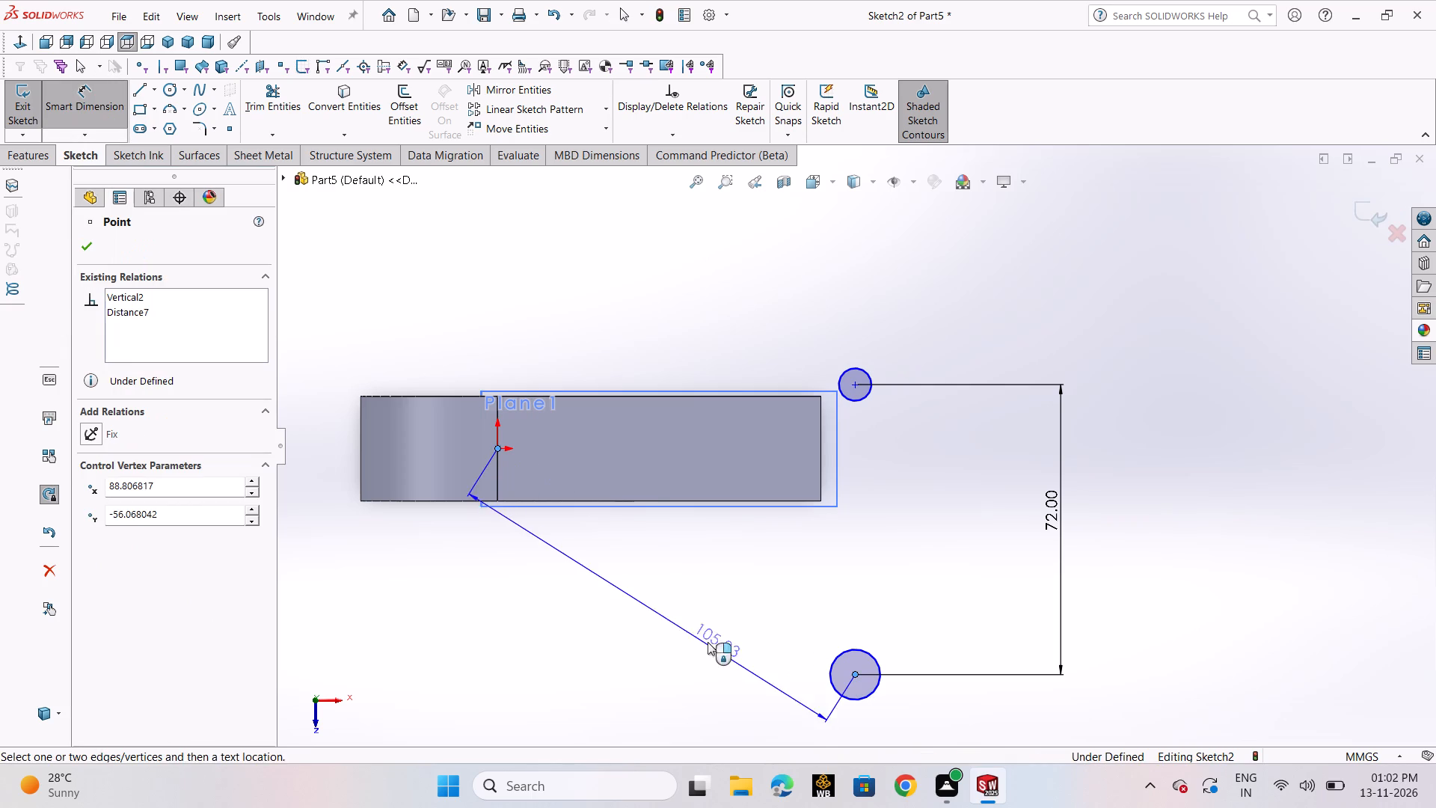
click(372, 592)
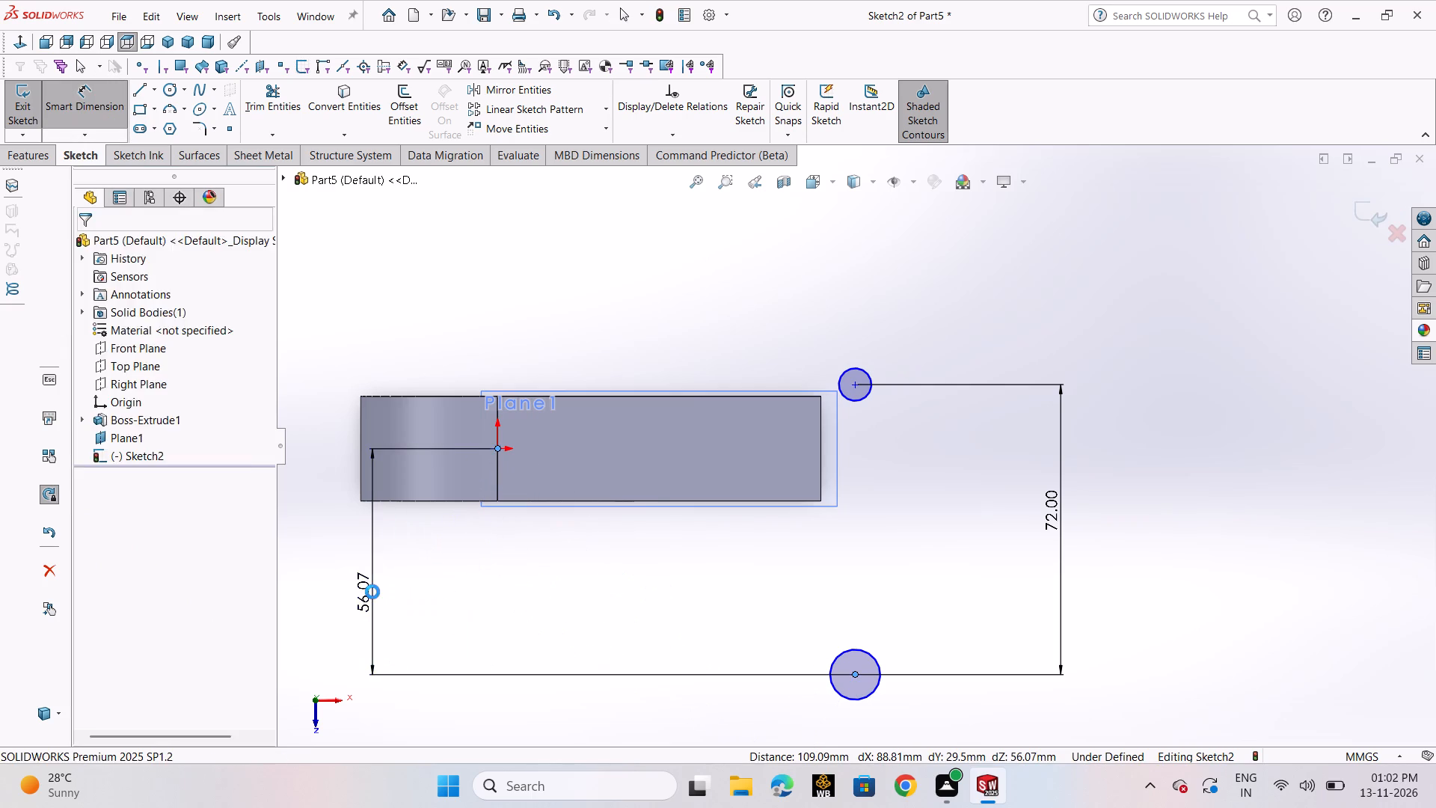
text(72/2)
key(Return)
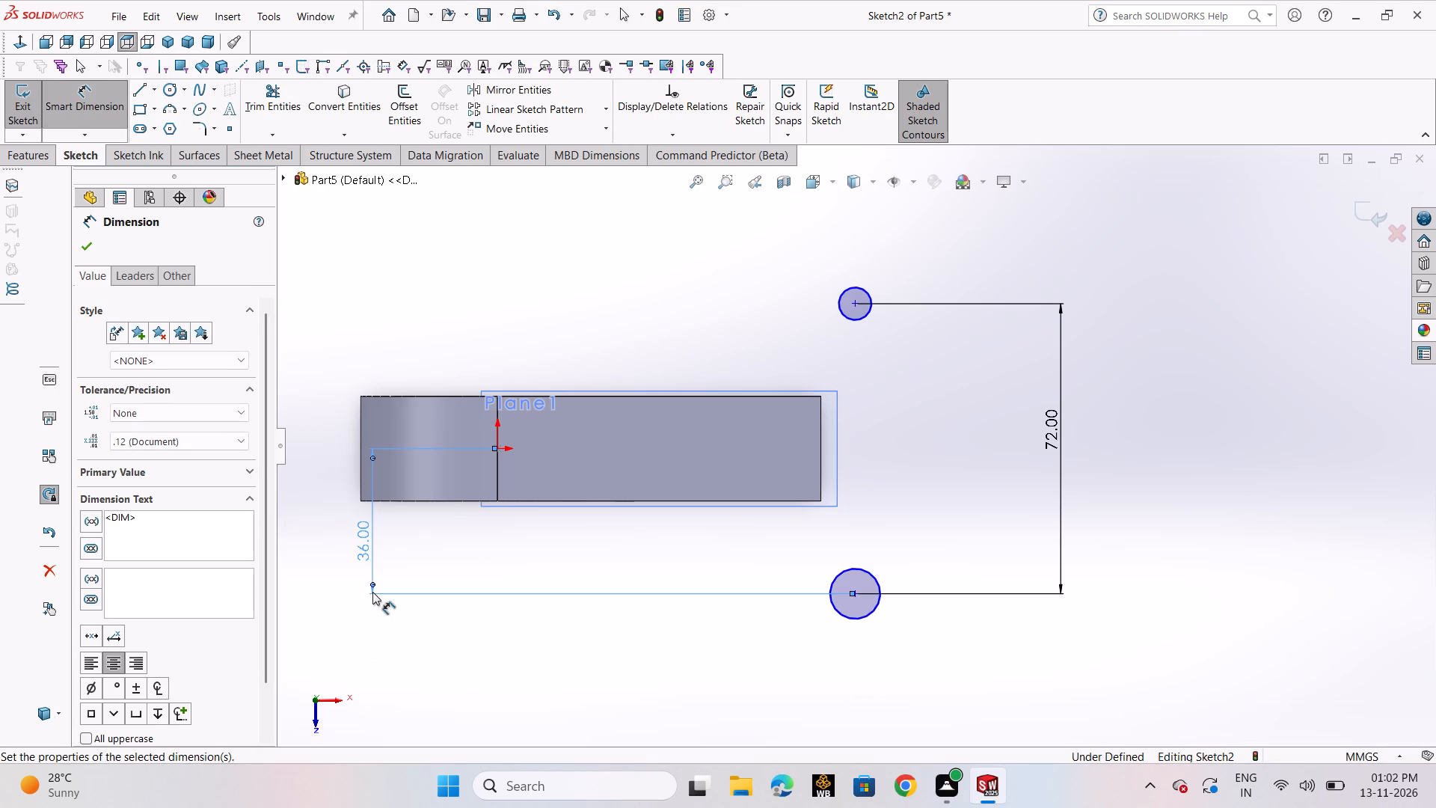
click(87, 254)
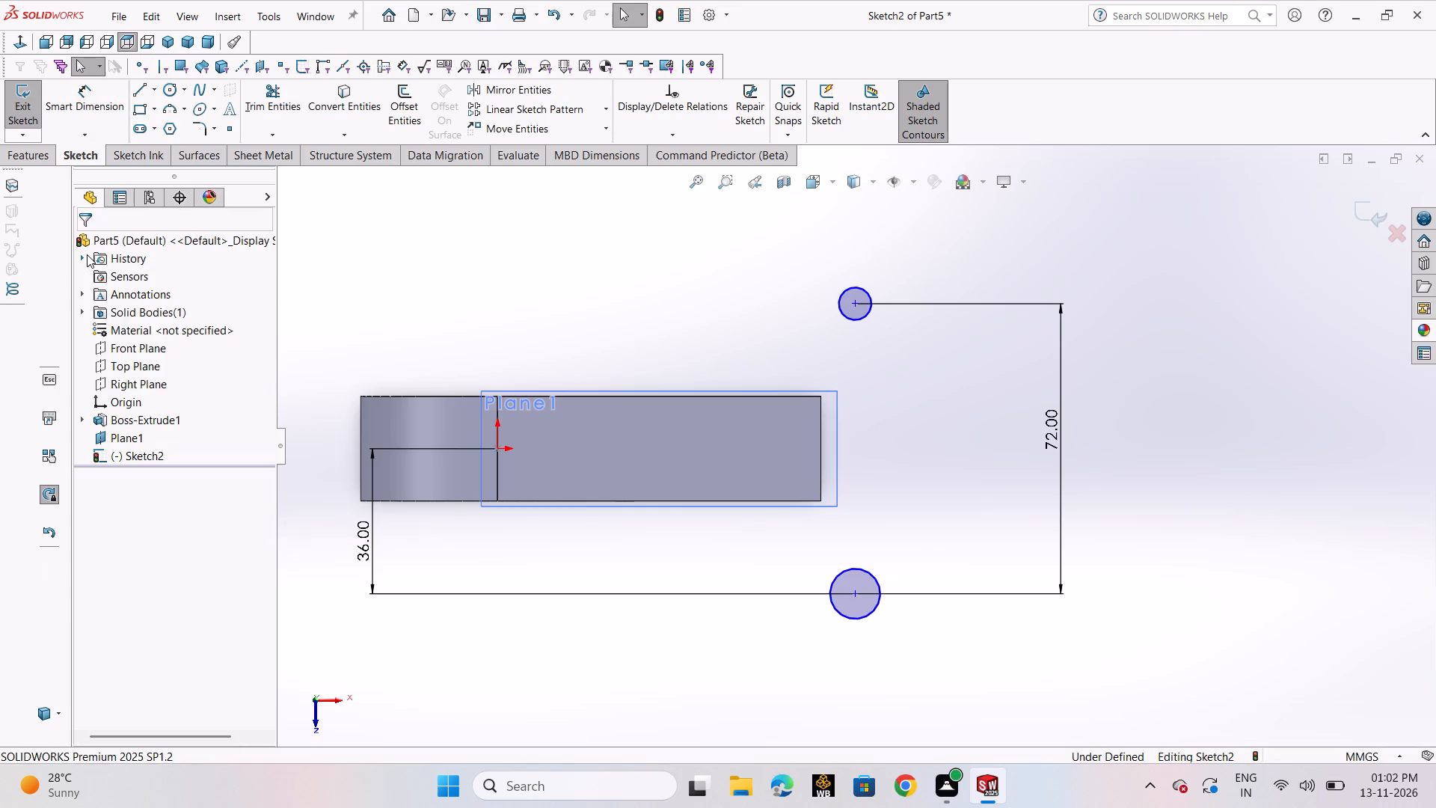
Dimension the diameter of the smaller circle.
click(89, 123)
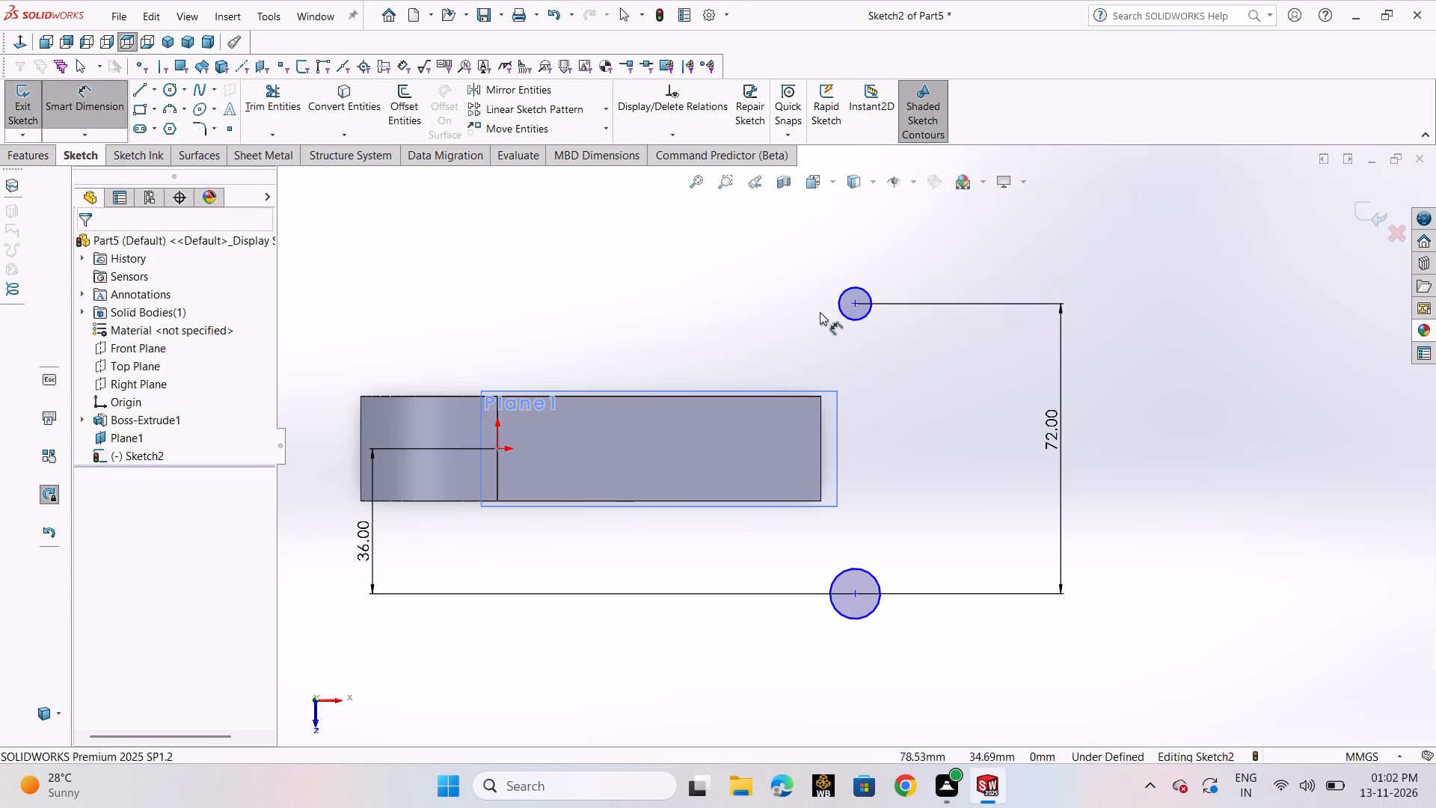
click(851, 318)
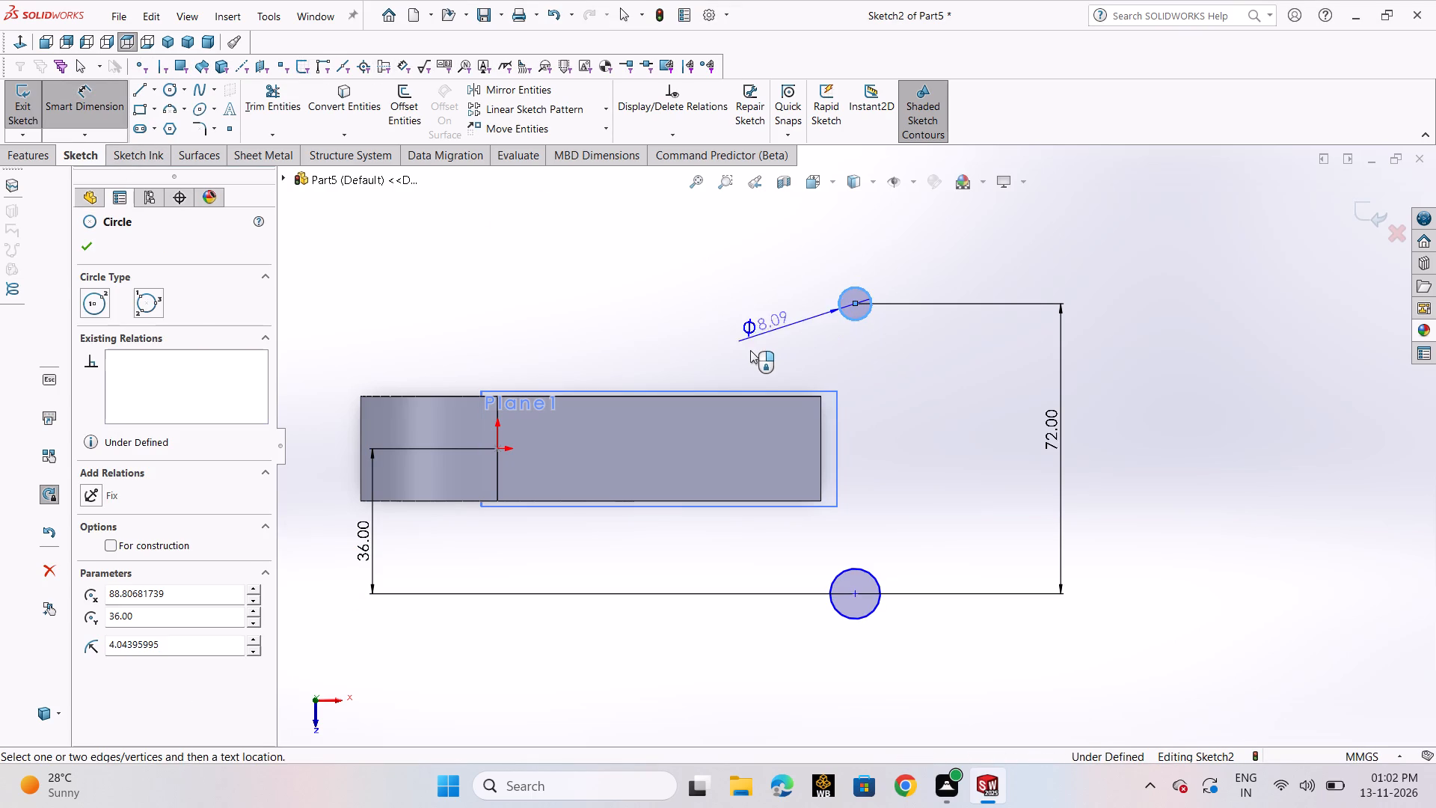
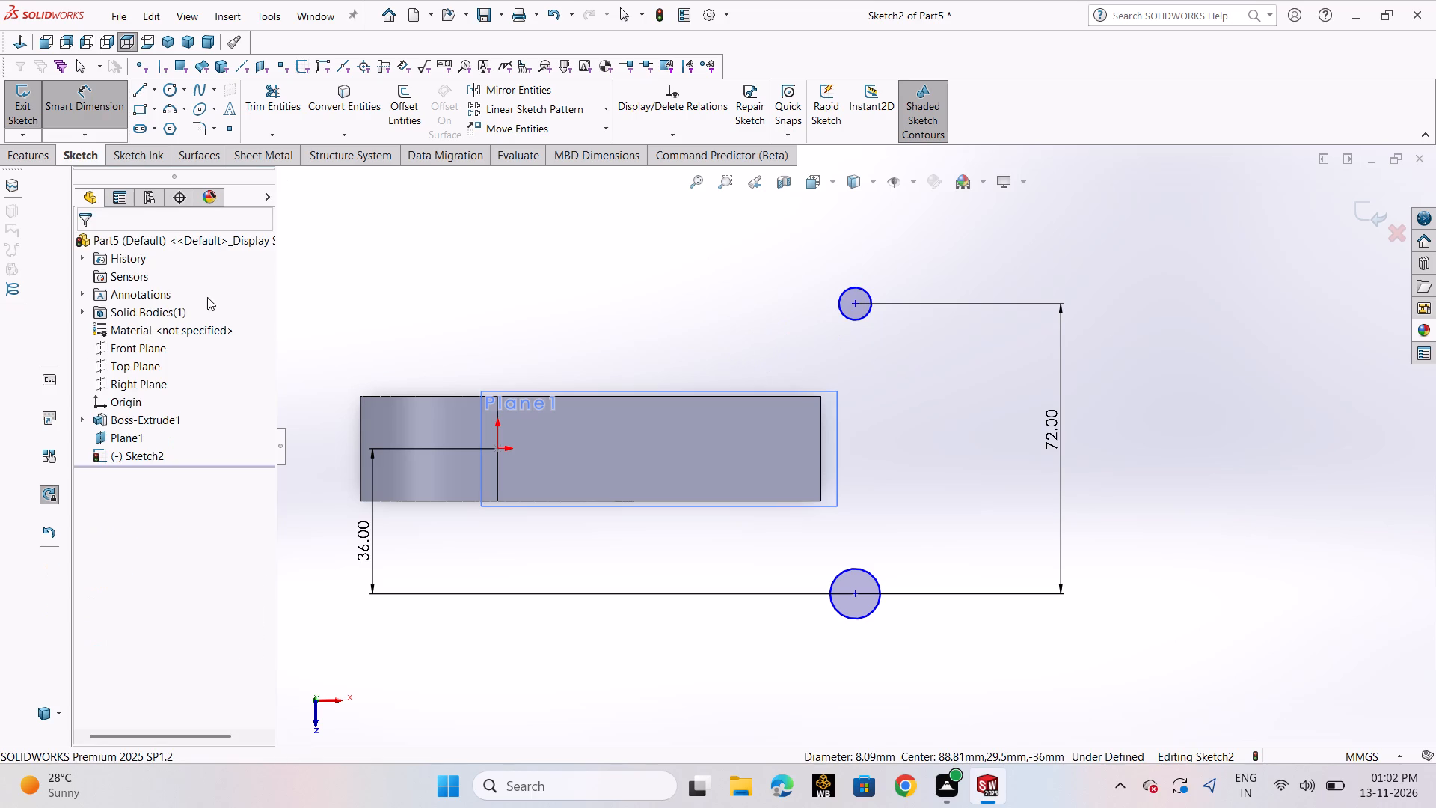
Exit the circle sketch and change the mid-plane extrusion depth of the ring and arm to 86 mm.
click(14, 98)
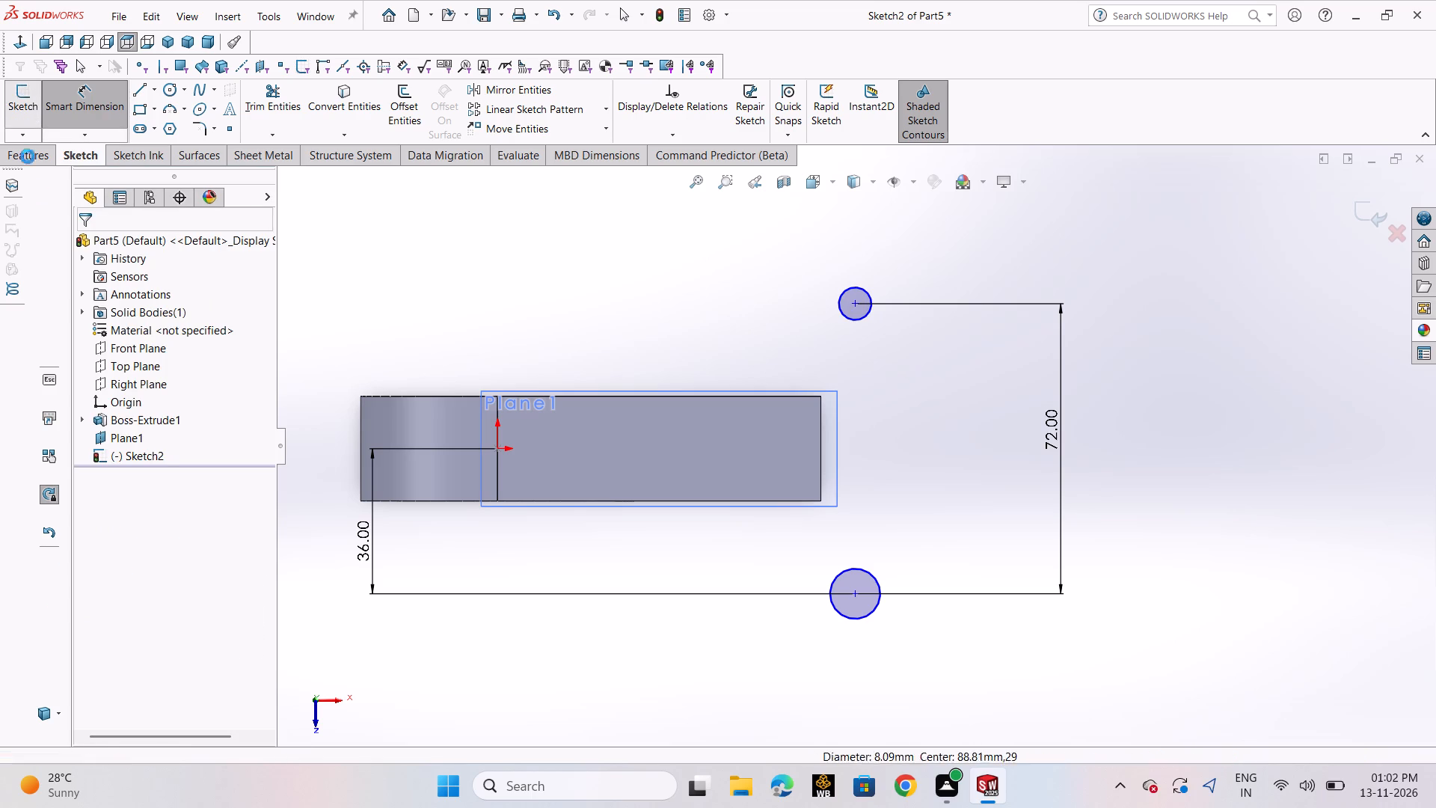
click(159, 420)
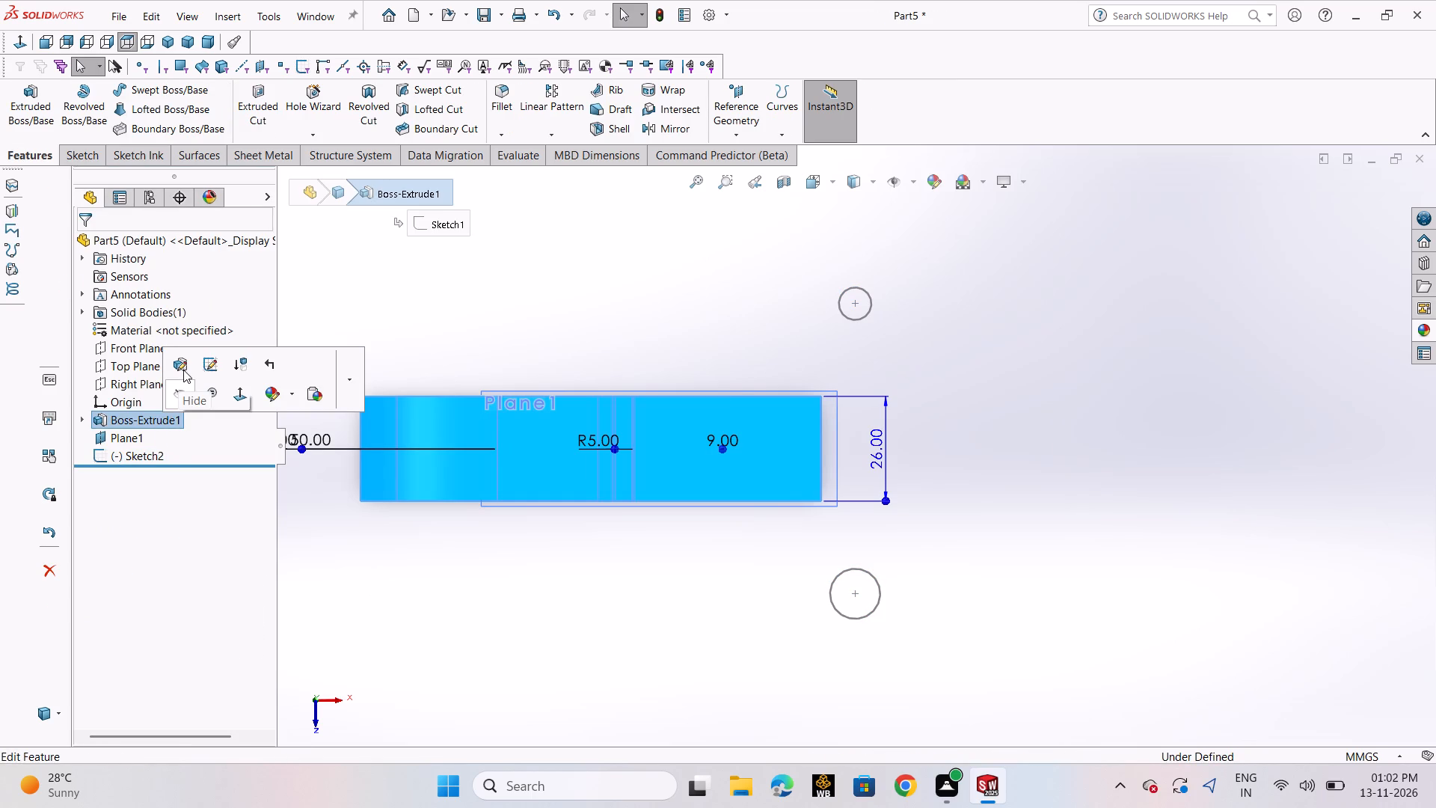
click(183, 365)
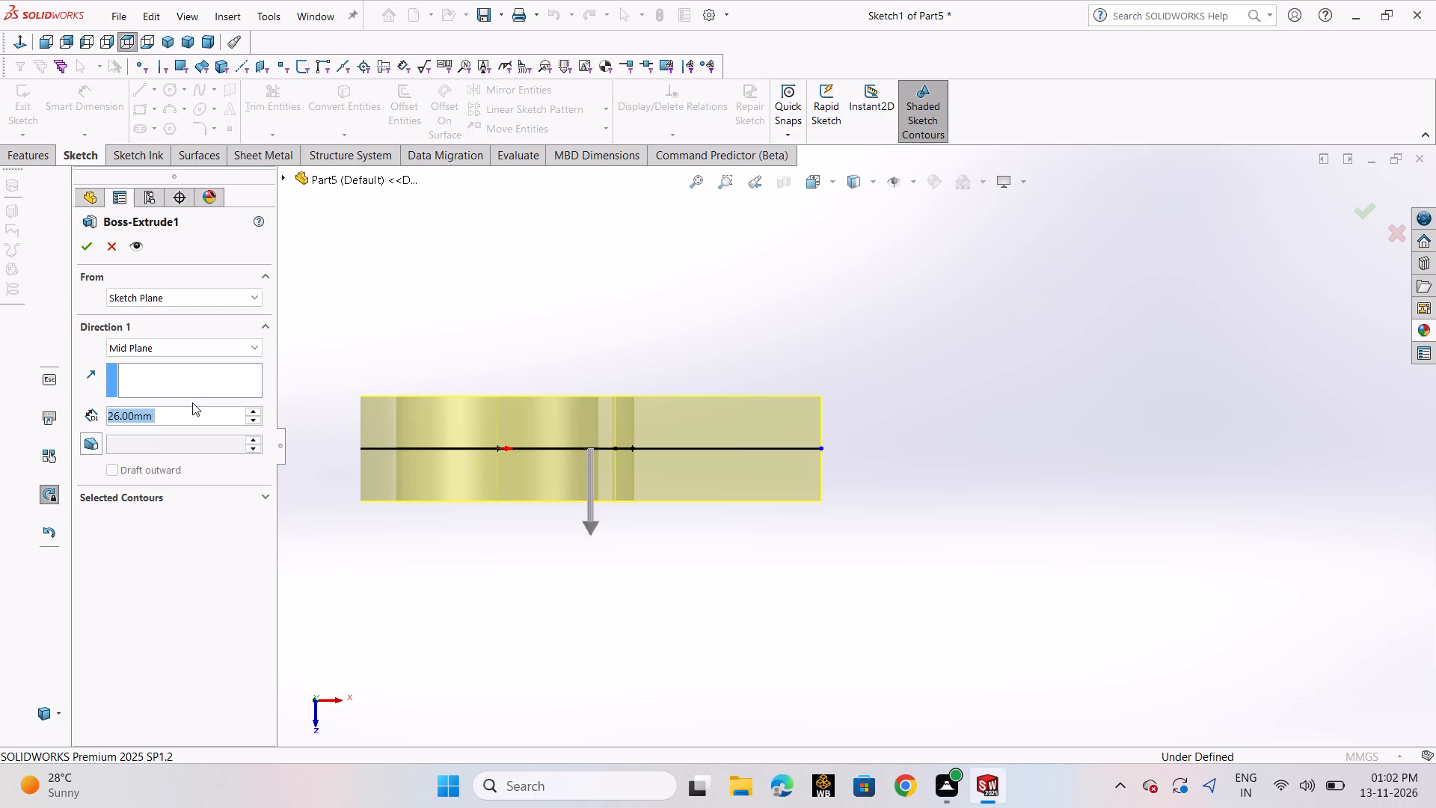
text(86)
key(Return)
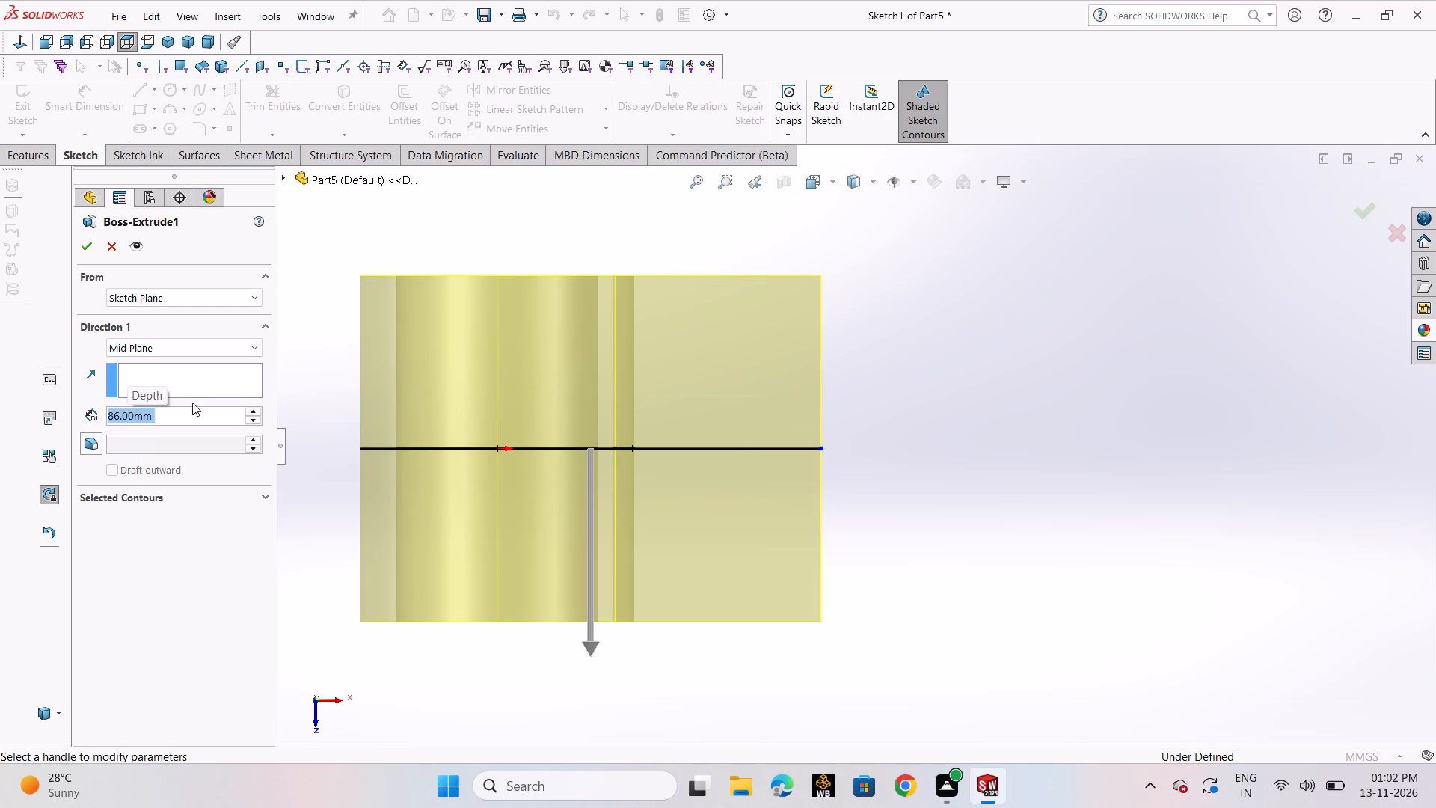
click(84, 242)
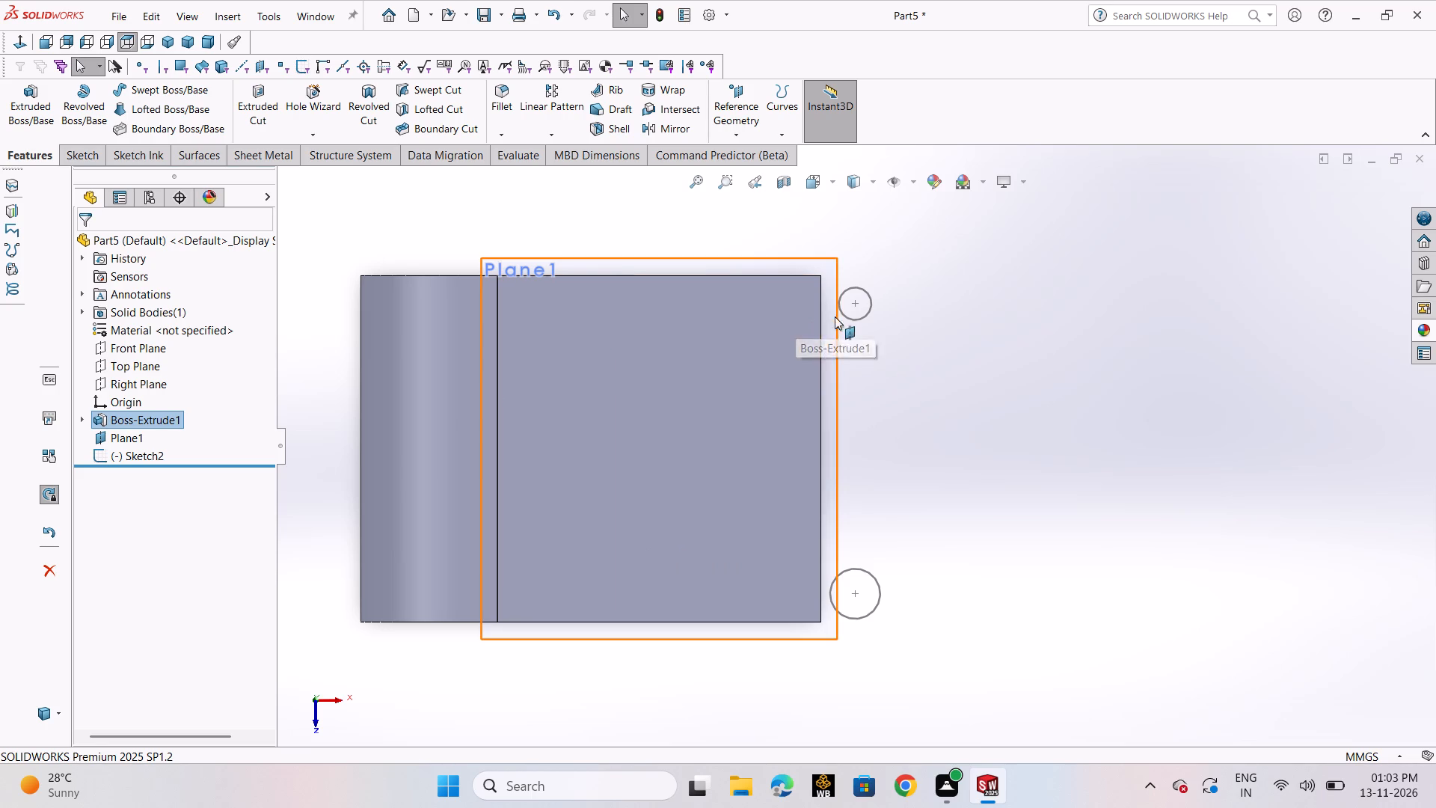
Reopen the sketch with the two circles and dimension both circle diameters as 8 mm.
double_click(858, 315)
double_click(864, 319)
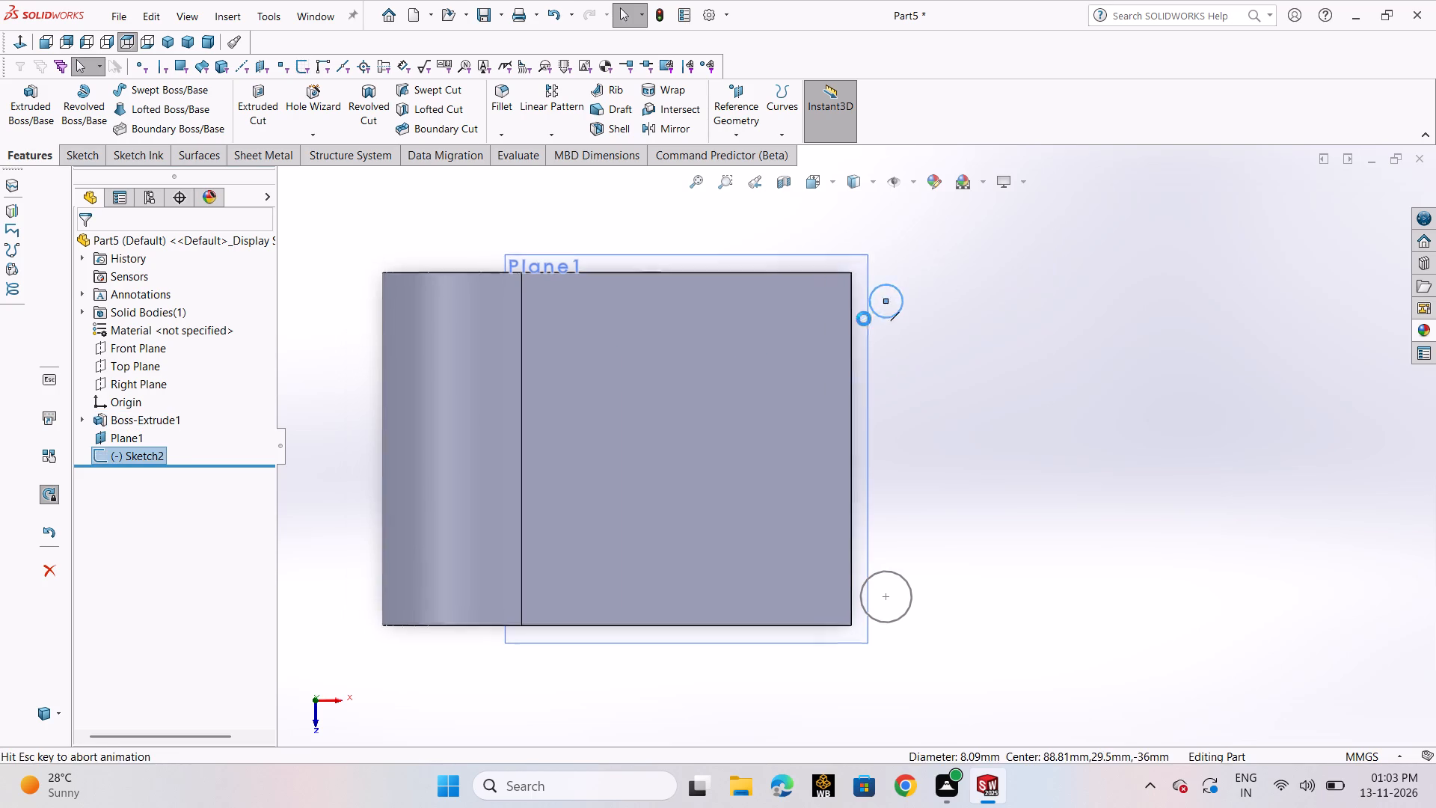
scroll(1095, 350, up, 3)
scroll(1095, 350, down, 1)
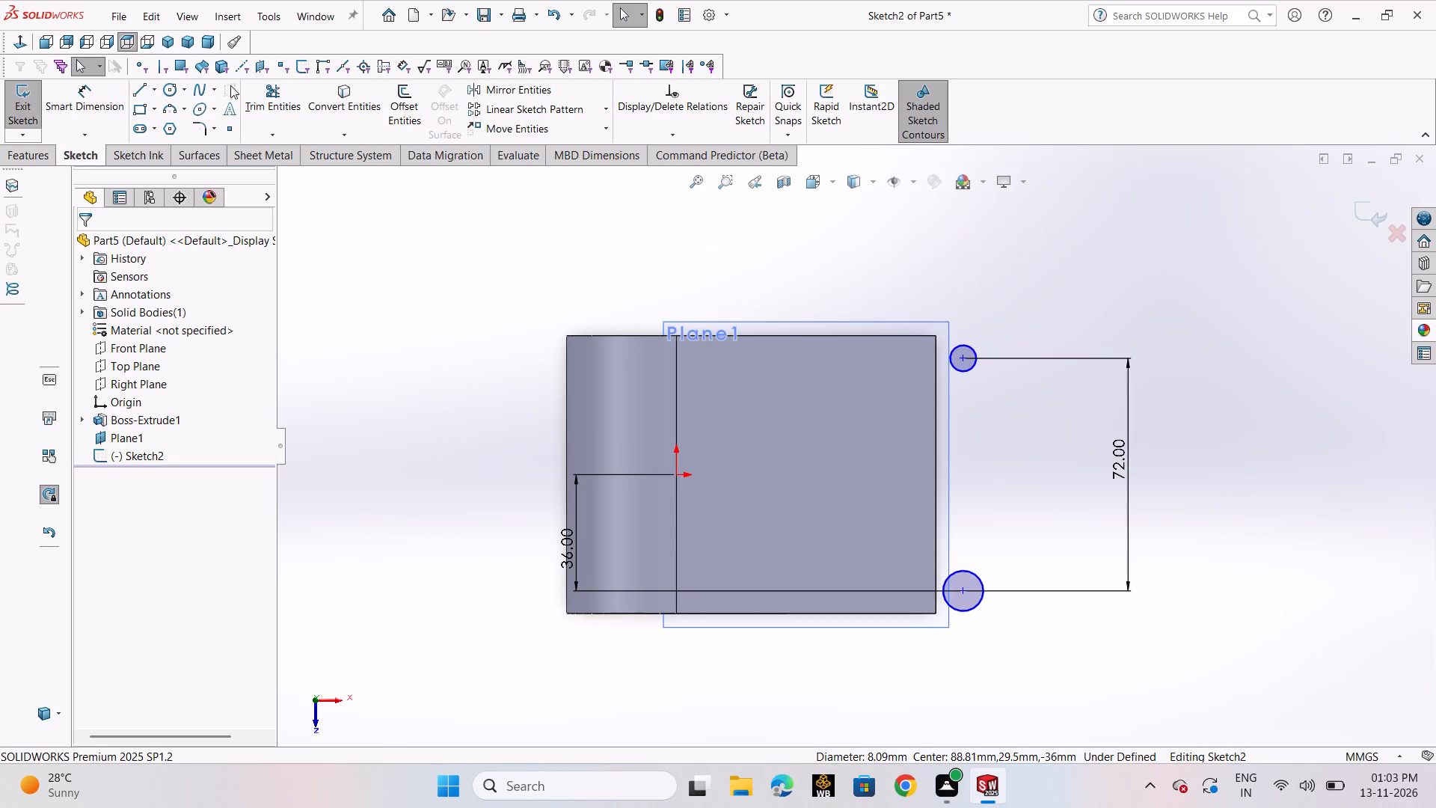
click(93, 103)
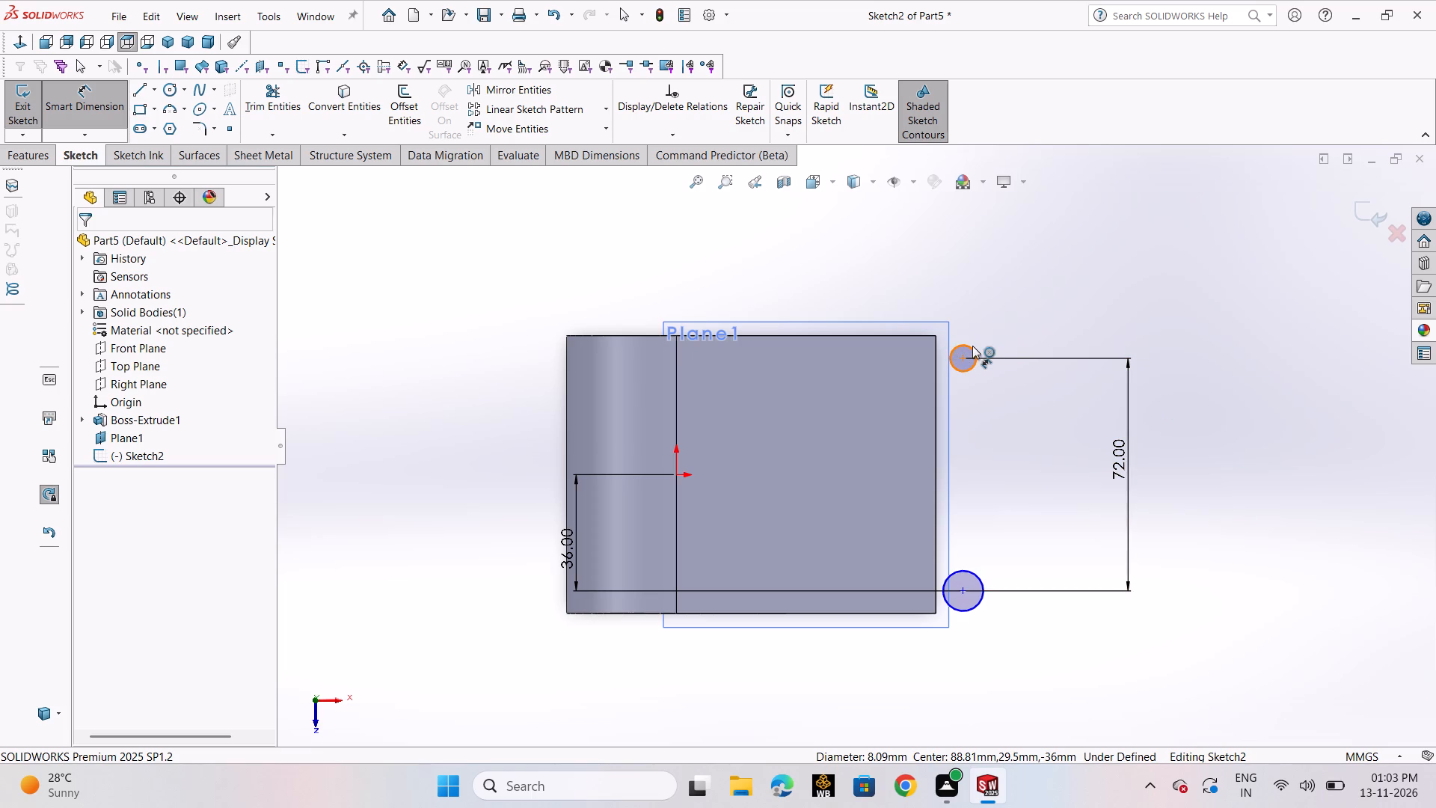
click(972, 346)
click(1005, 311)
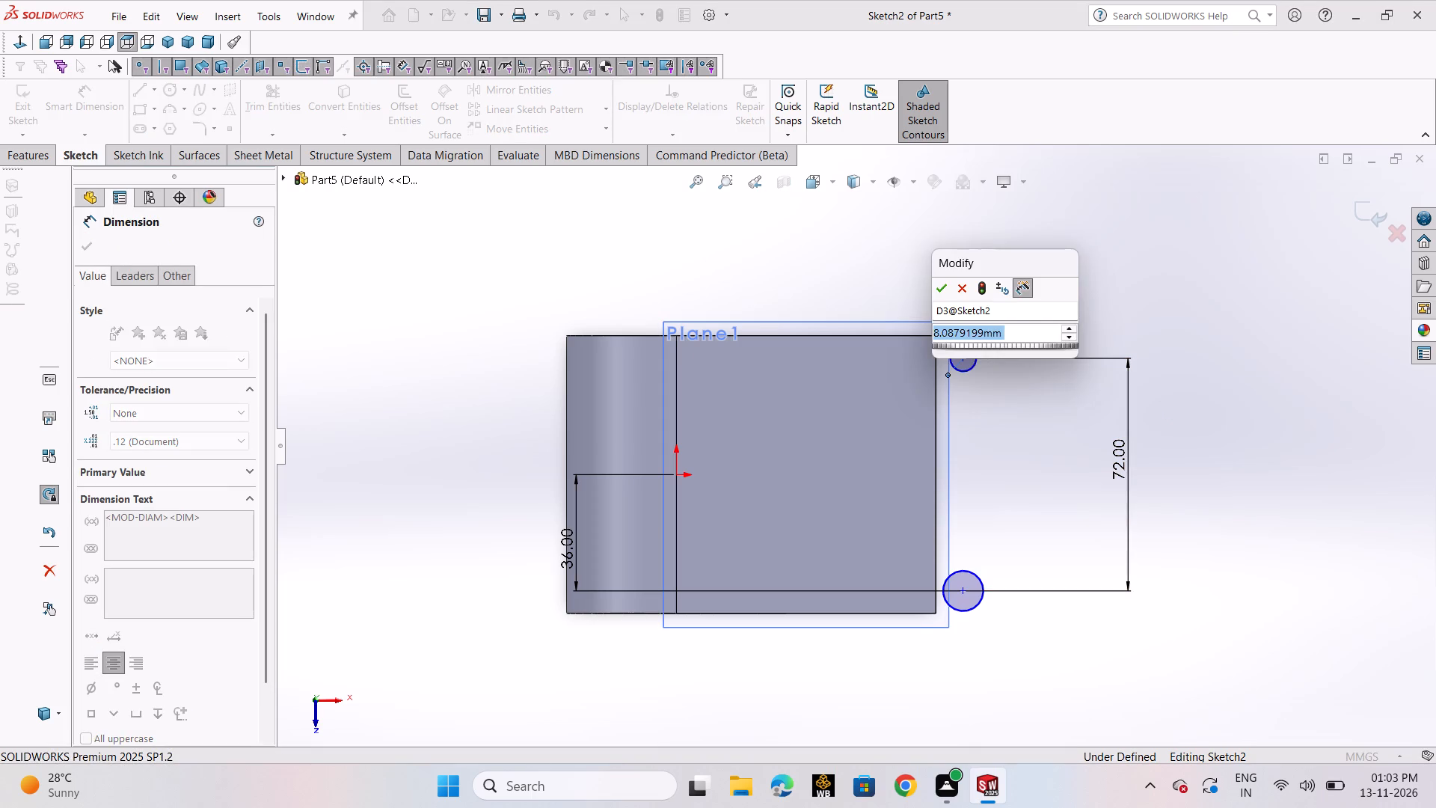
key(8)
key(Return)
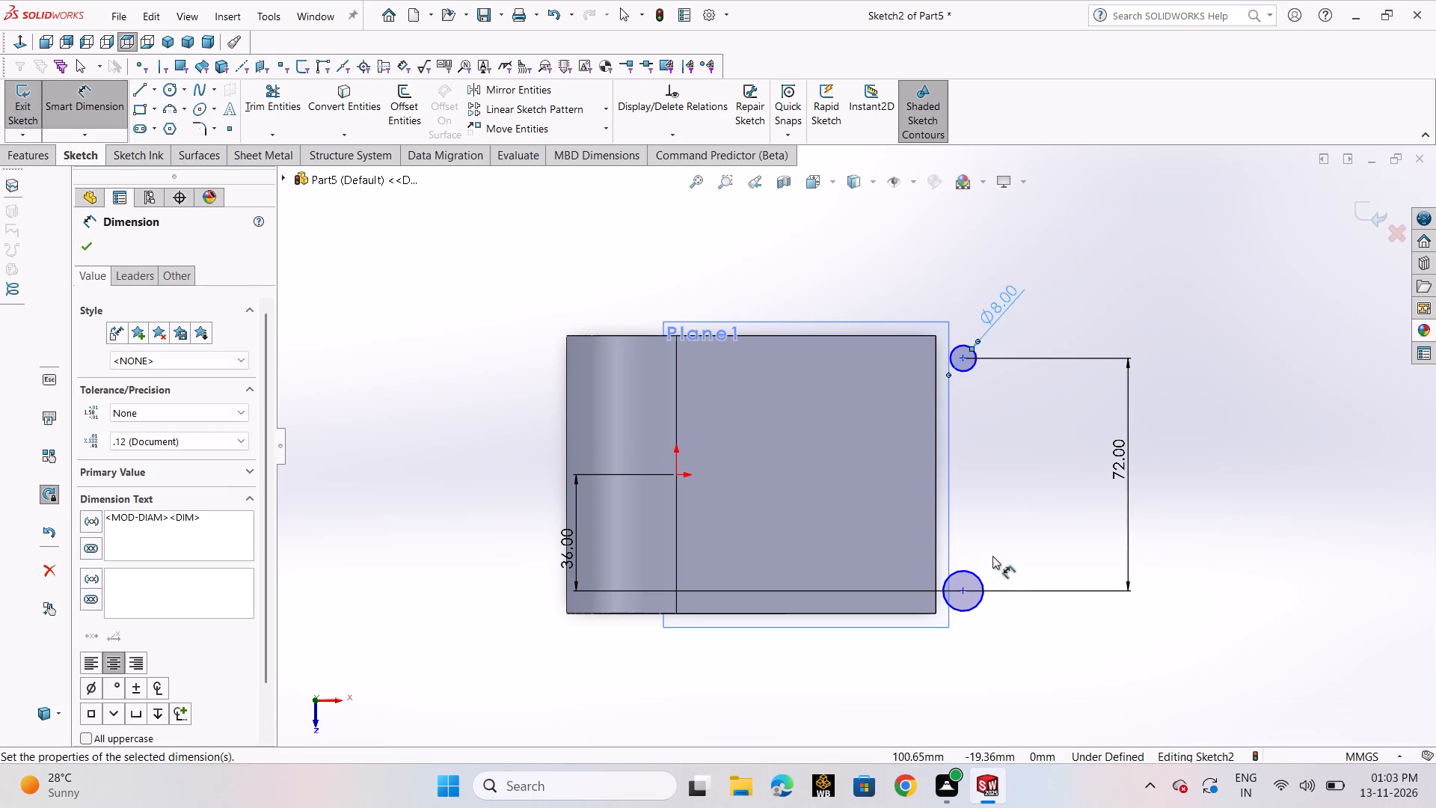
click(983, 592)
click(1052, 645)
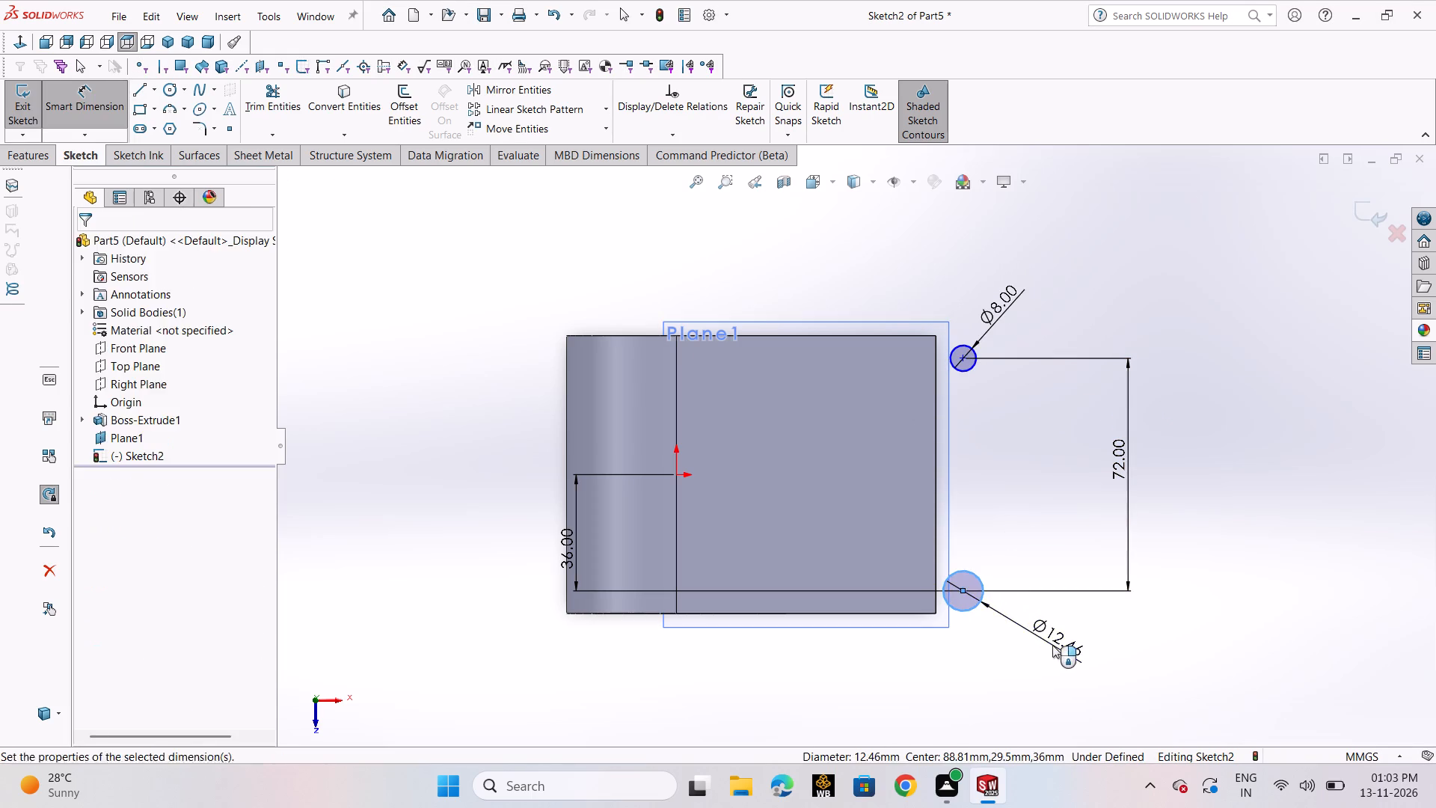
key(8)
key(Return)
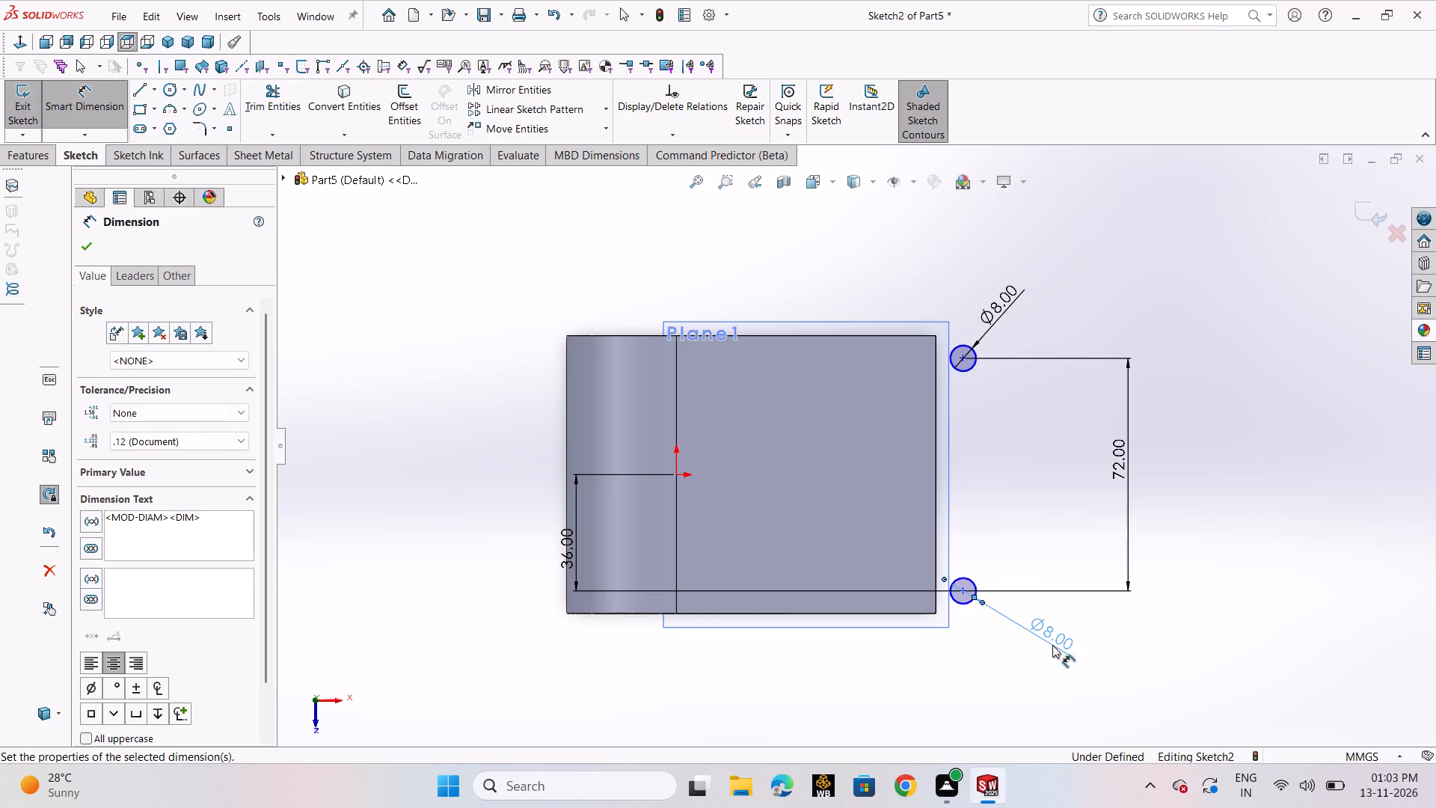
click(91, 255)
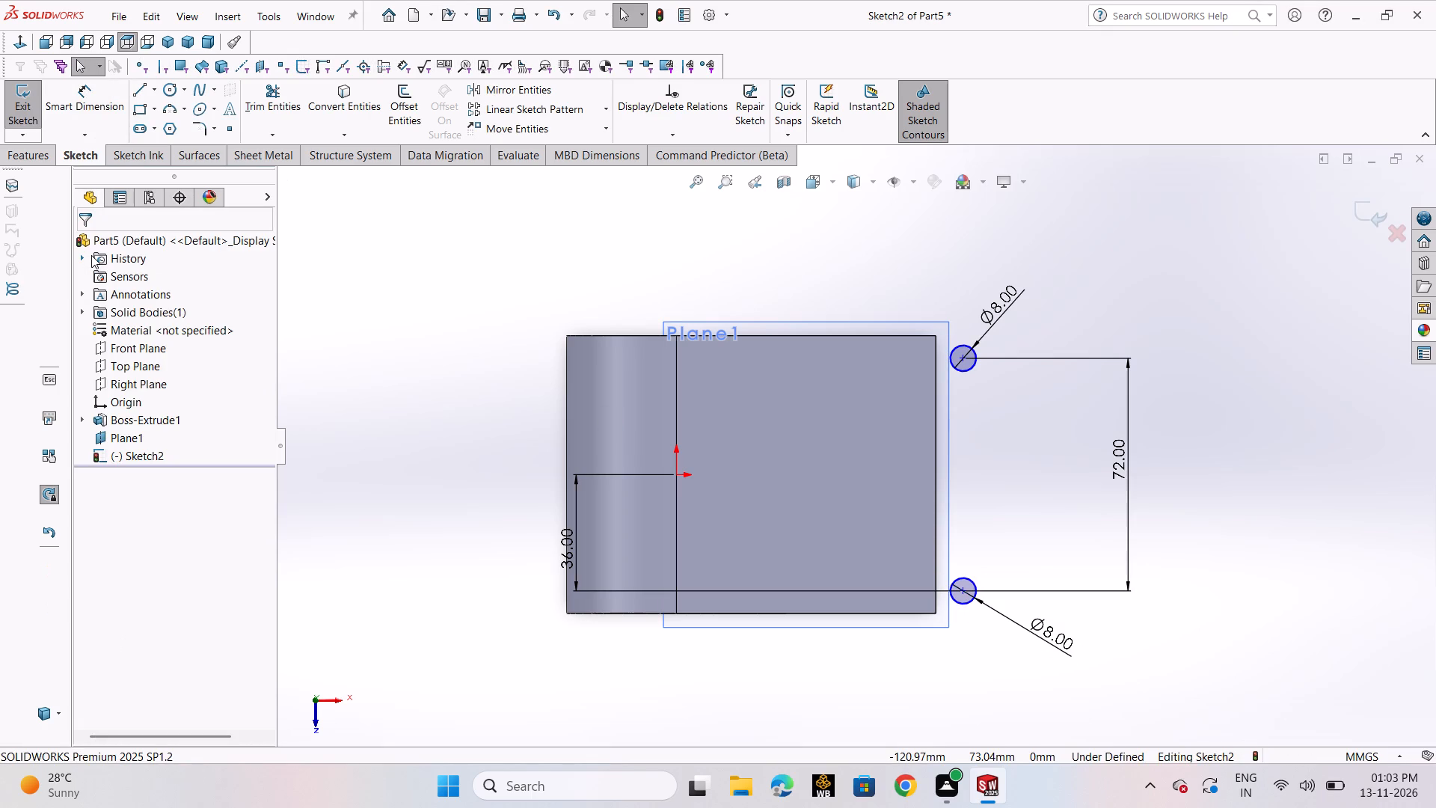
Dimension the horizontal distance from the origin to the centre of the upper 8 mm circle.
click(60, 108)
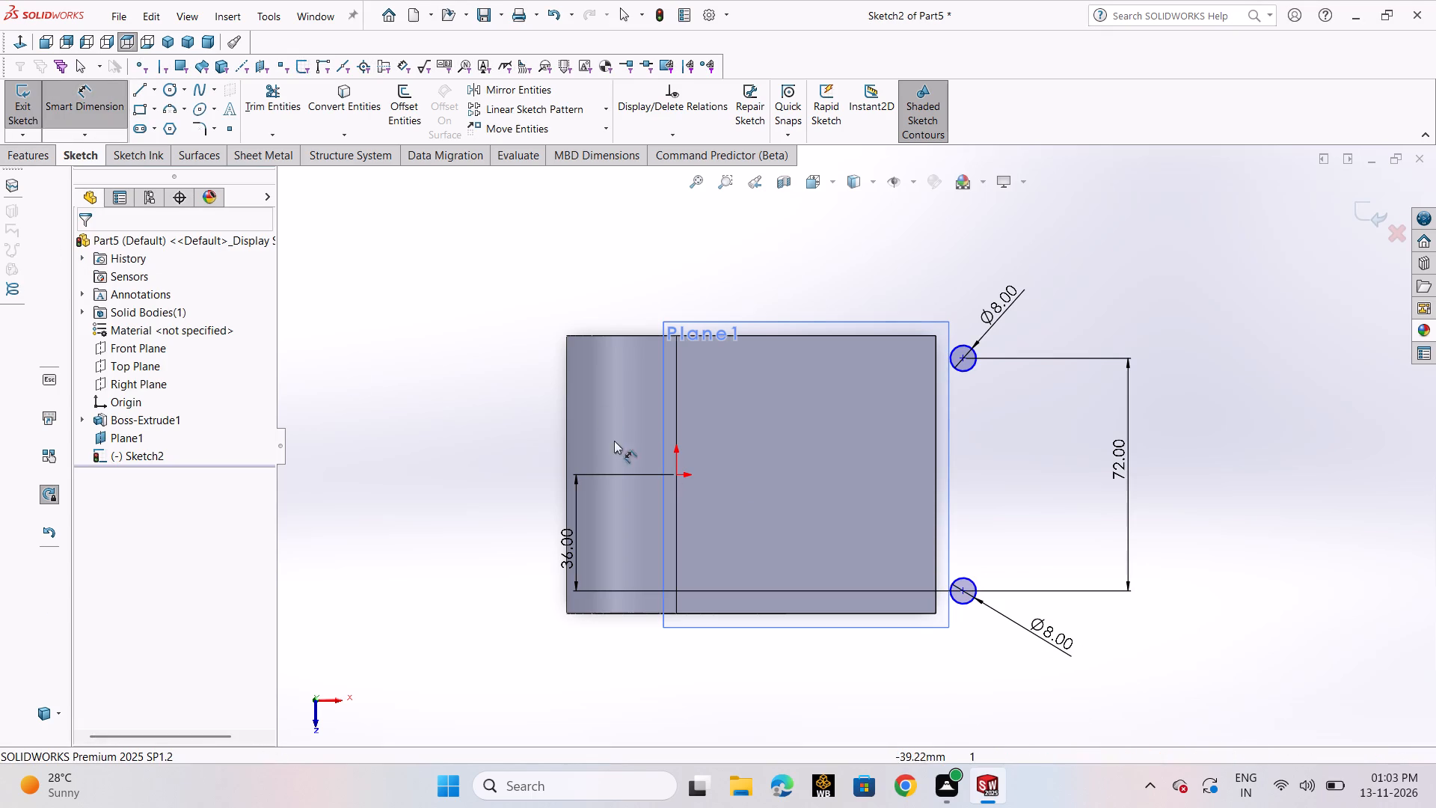
click(676, 476)
click(960, 361)
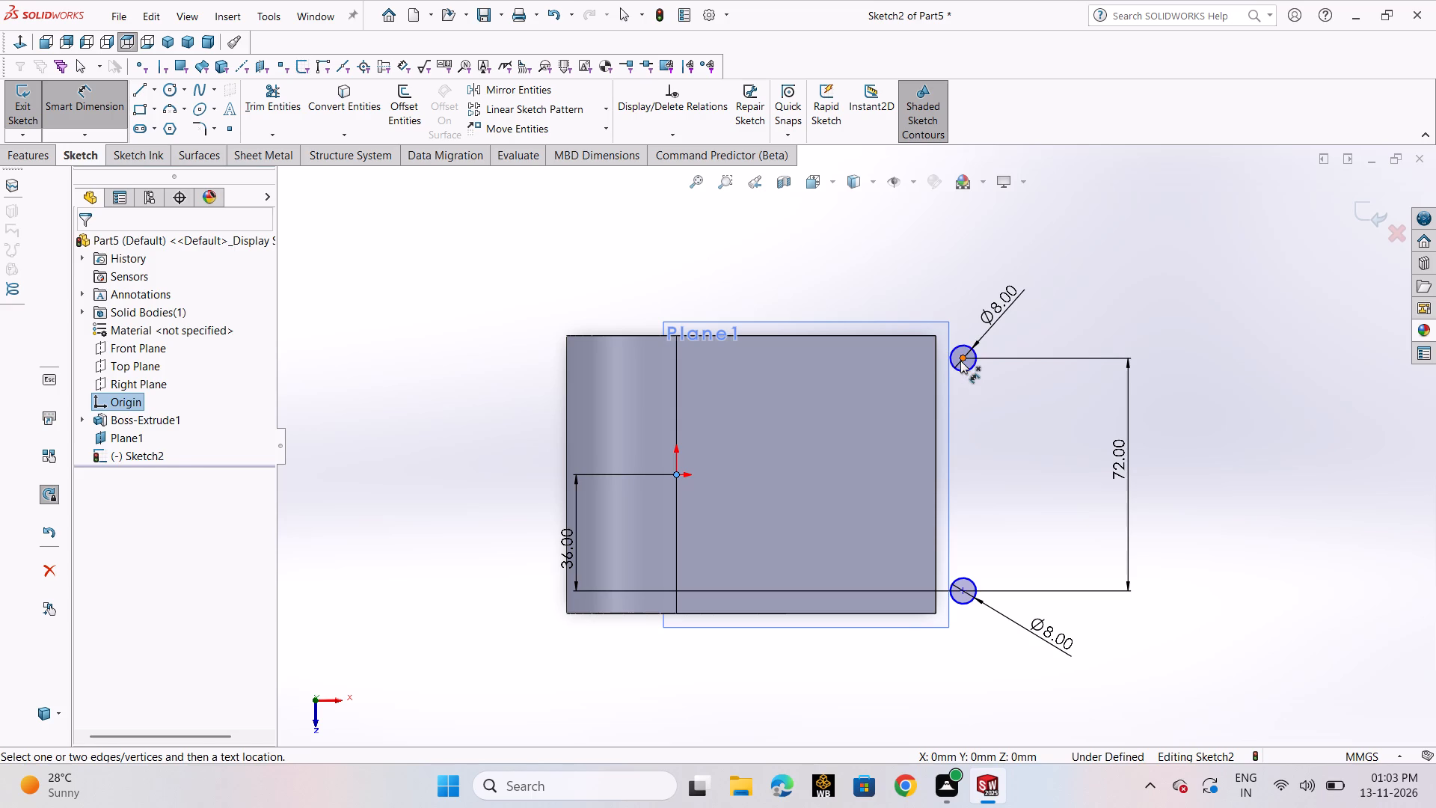
click(853, 271)
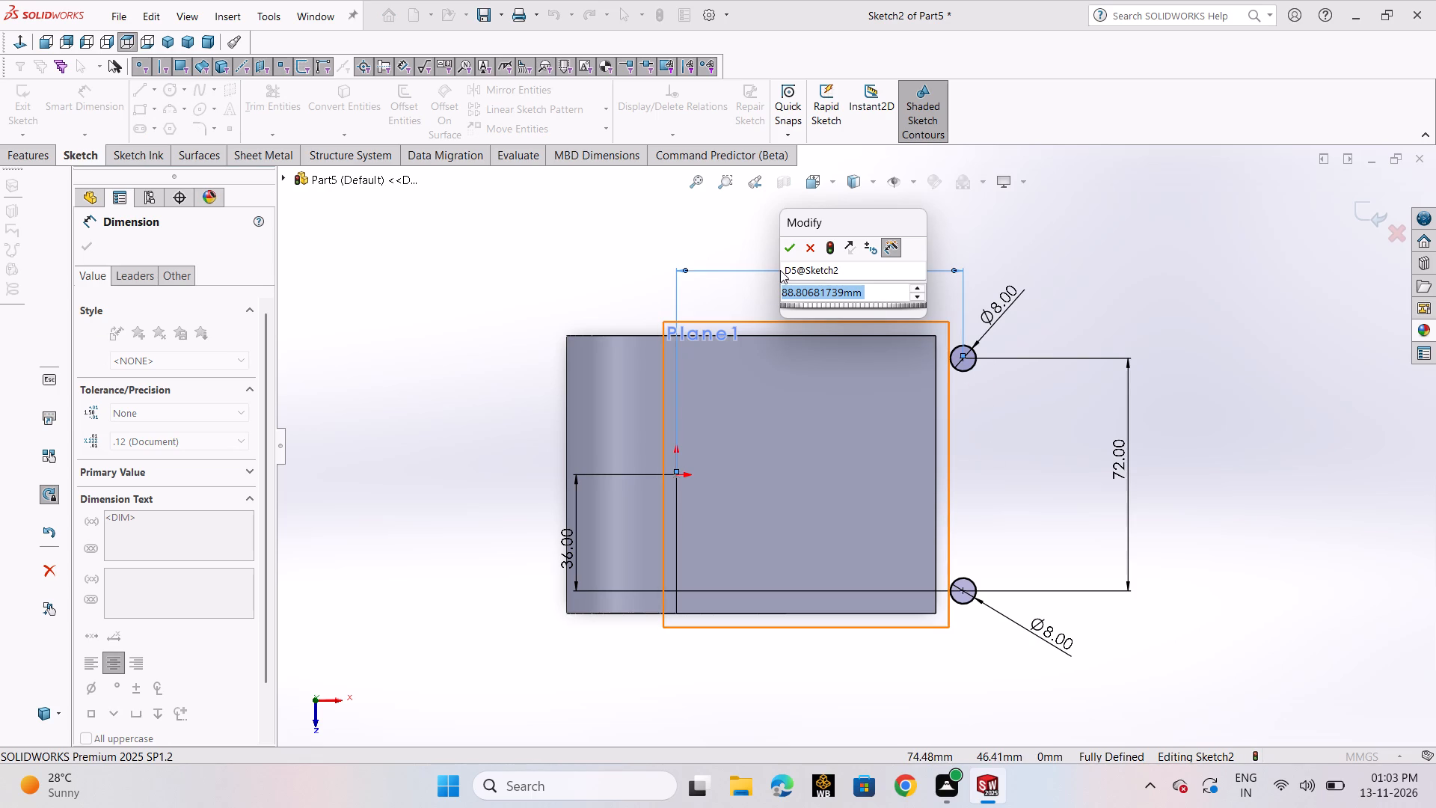
click(816, 247)
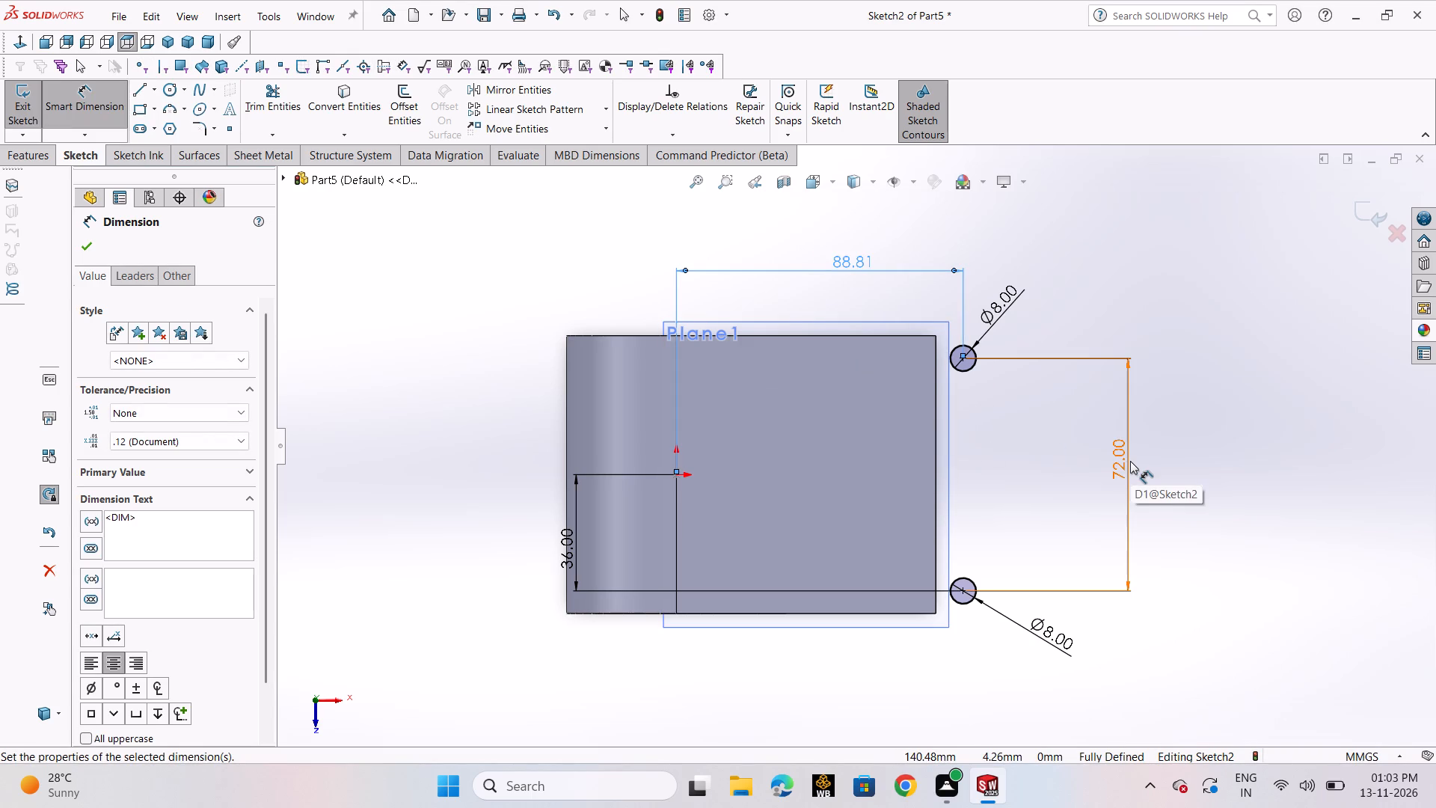
Sketch a circle of about 26 mm radius beyond the two small circles, centred level with the origin about 123.6 mm away.
click(172, 99)
click(177, 108)
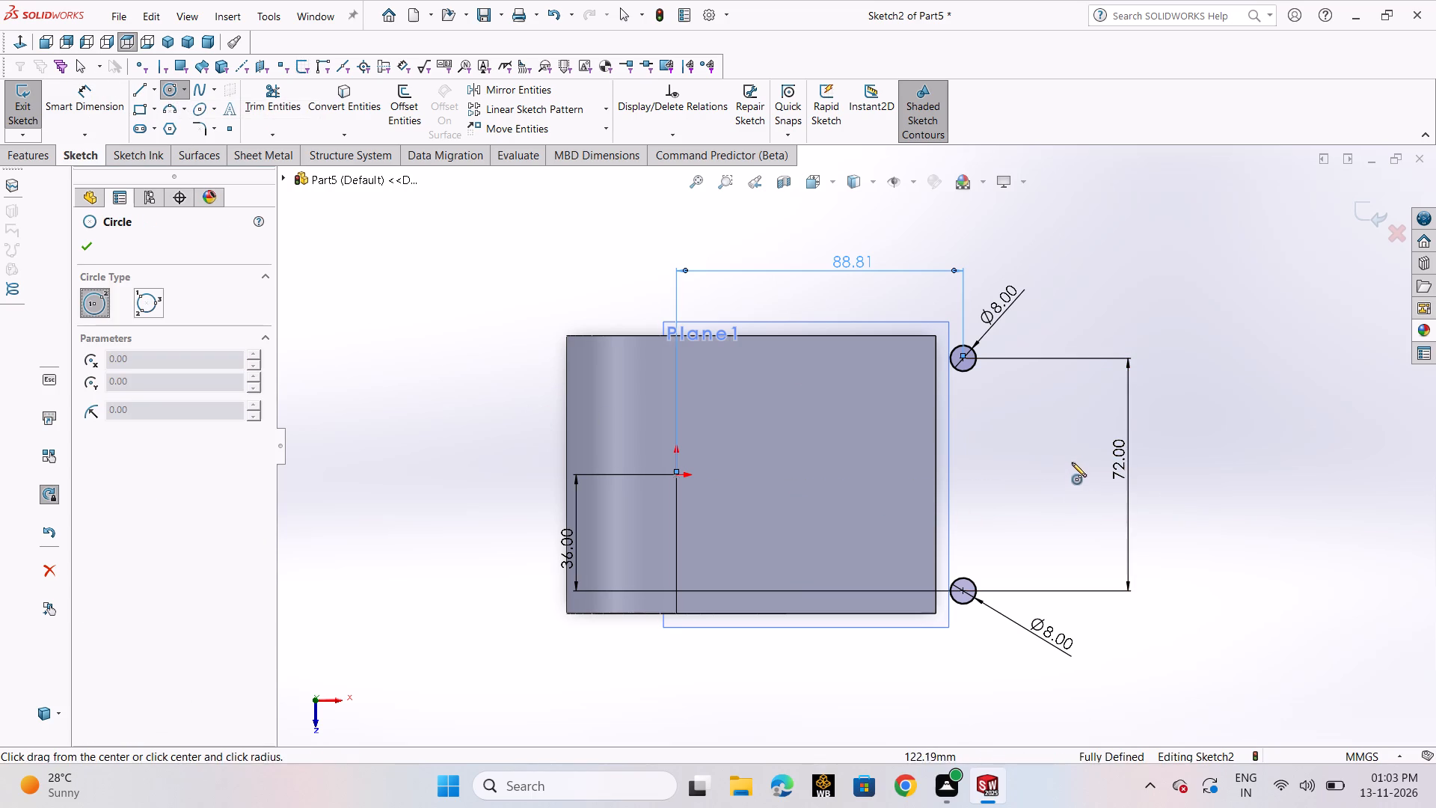
click(1076, 473)
click(1135, 534)
right_click(1135, 534)
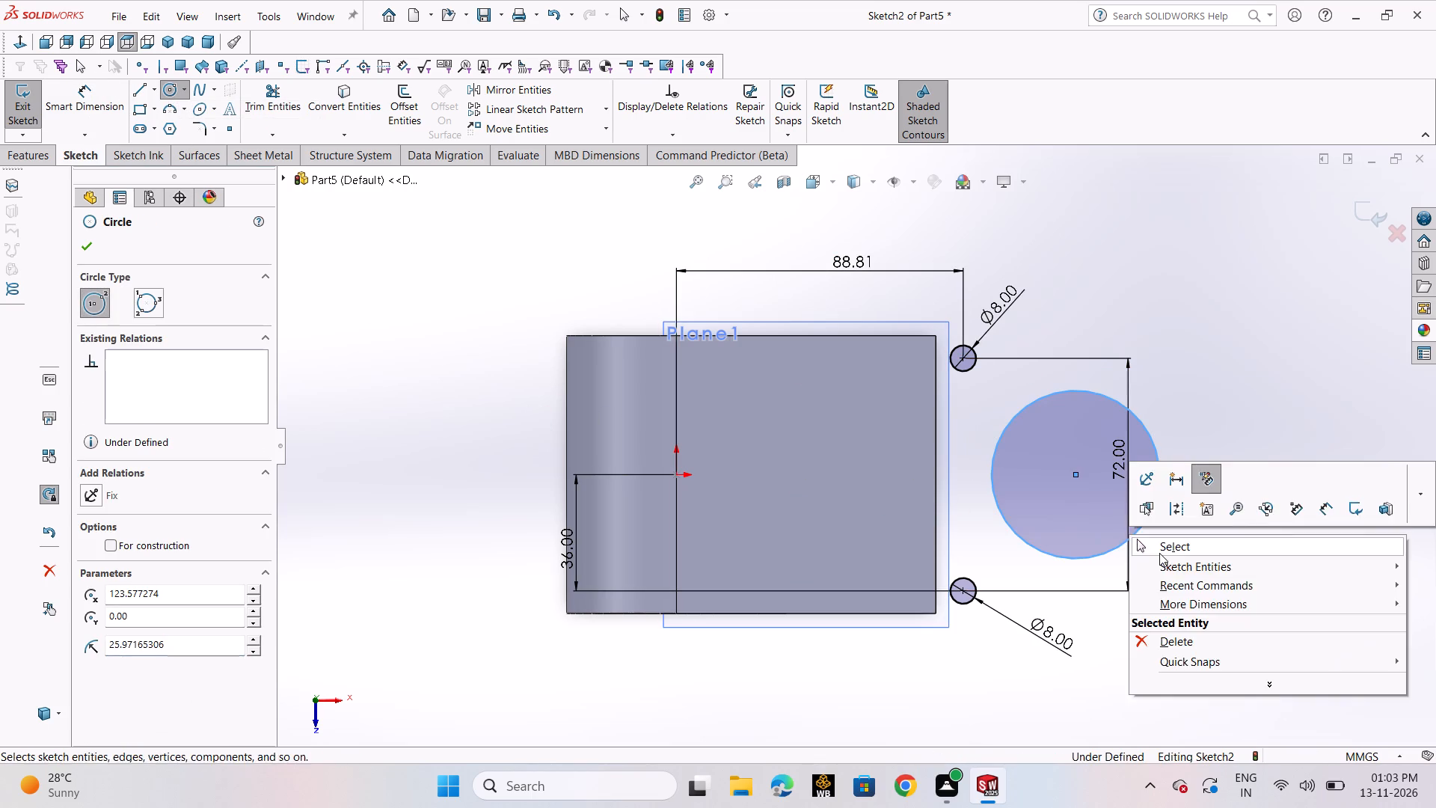
click(1159, 553)
Dimension the horizontal distance from the origin to the large circle's centre.
click(87, 99)
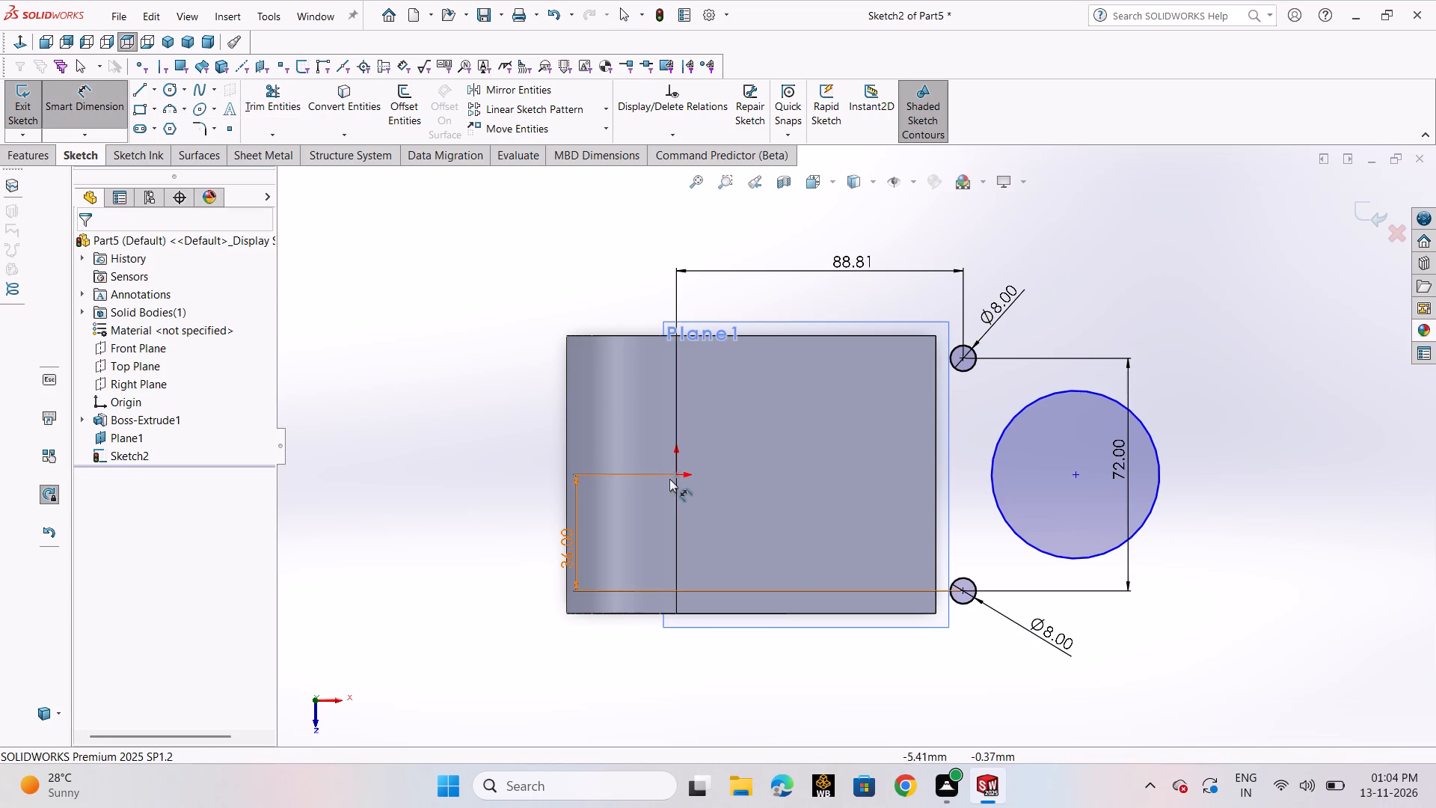
click(677, 475)
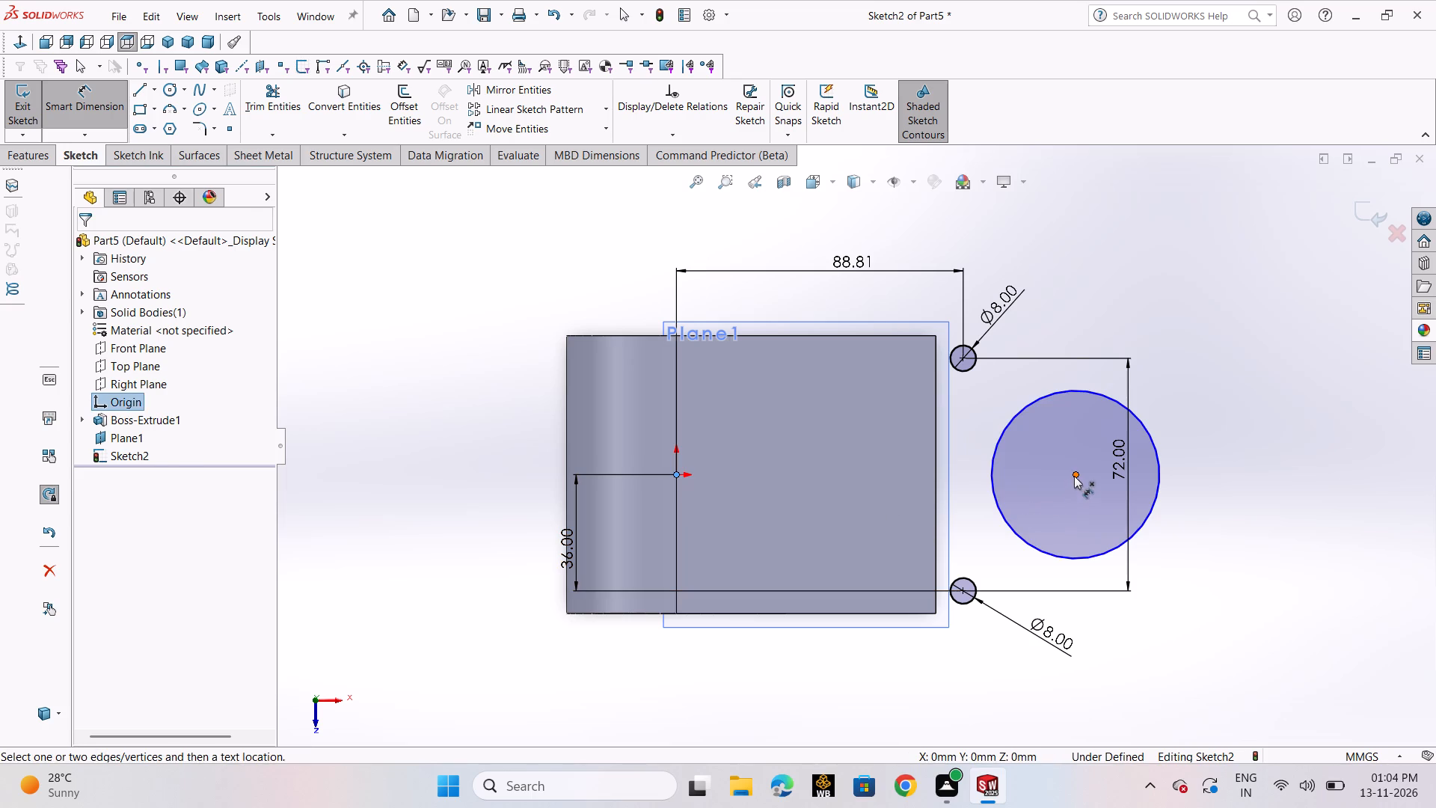
click(1074, 476)
click(953, 245)
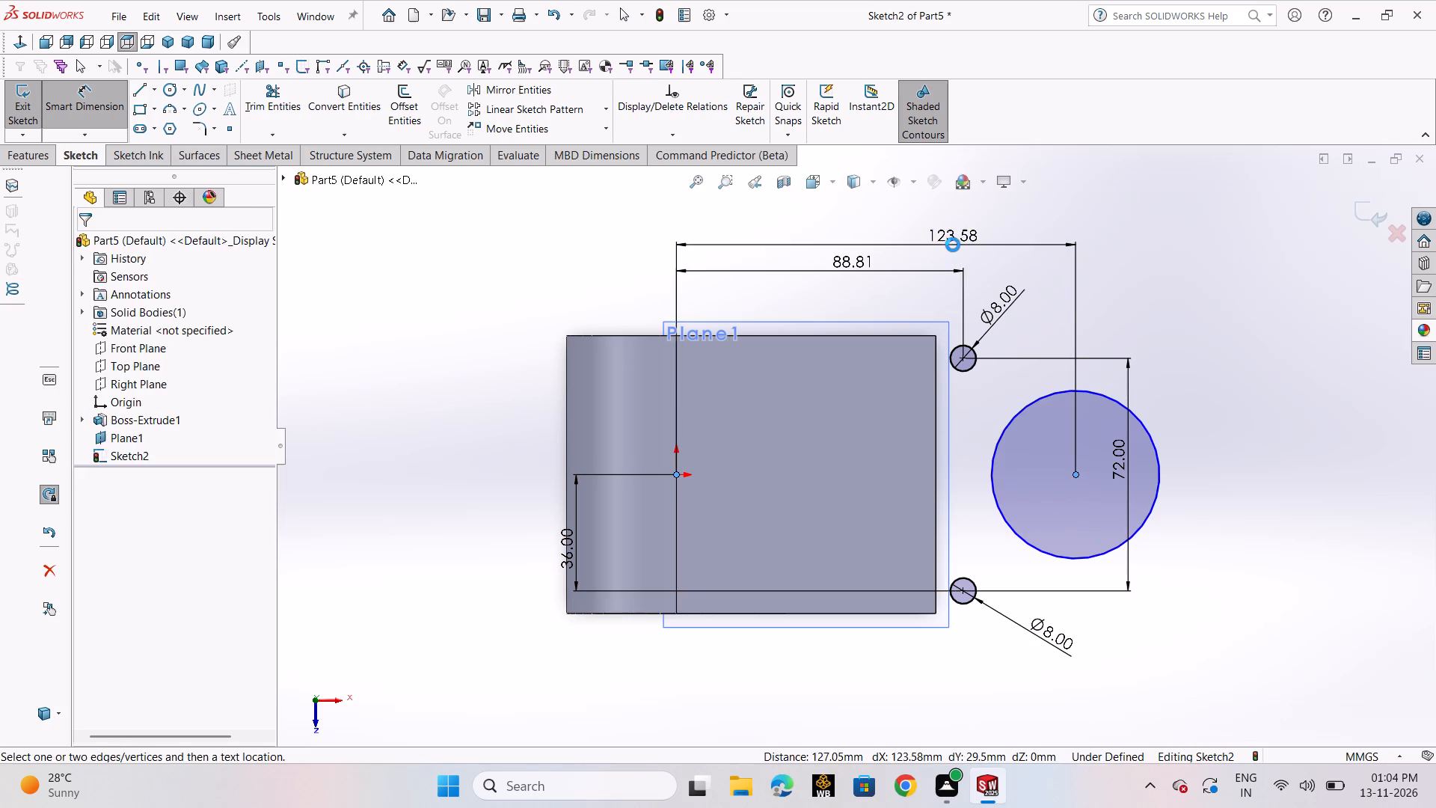
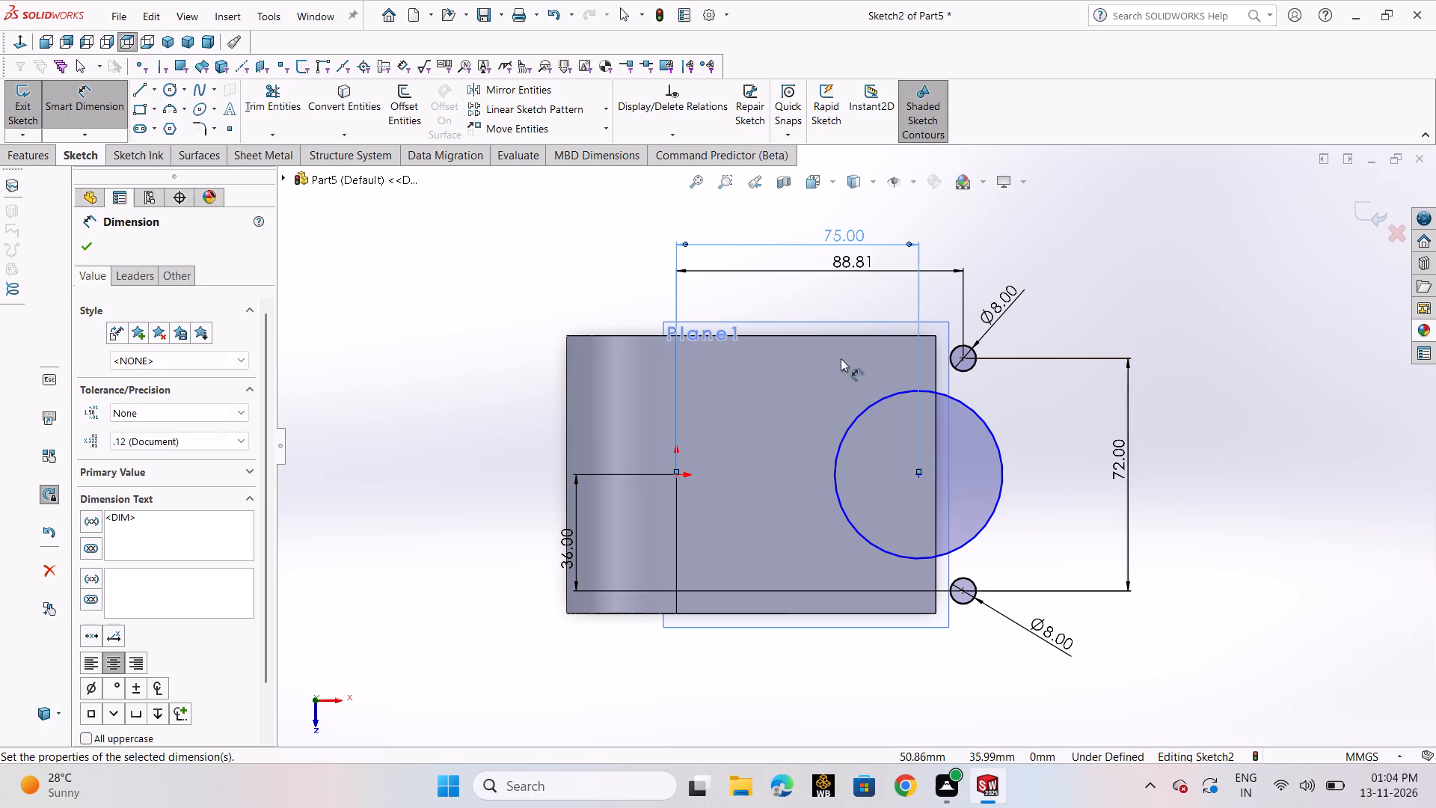
Delete the horizontal dimension between the origin and the centre of the upper 8 mm circle.
click(864, 258)
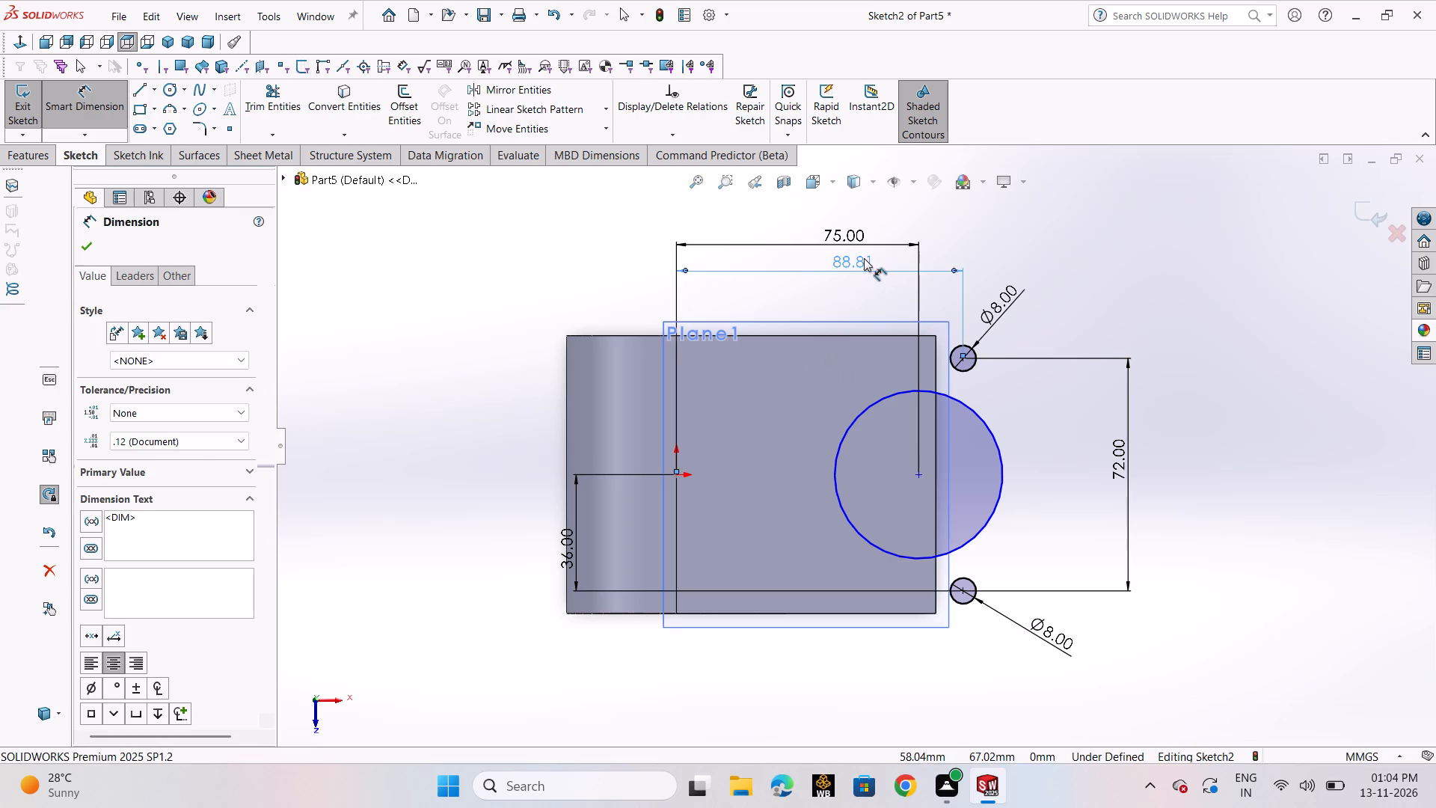
key(Delete)
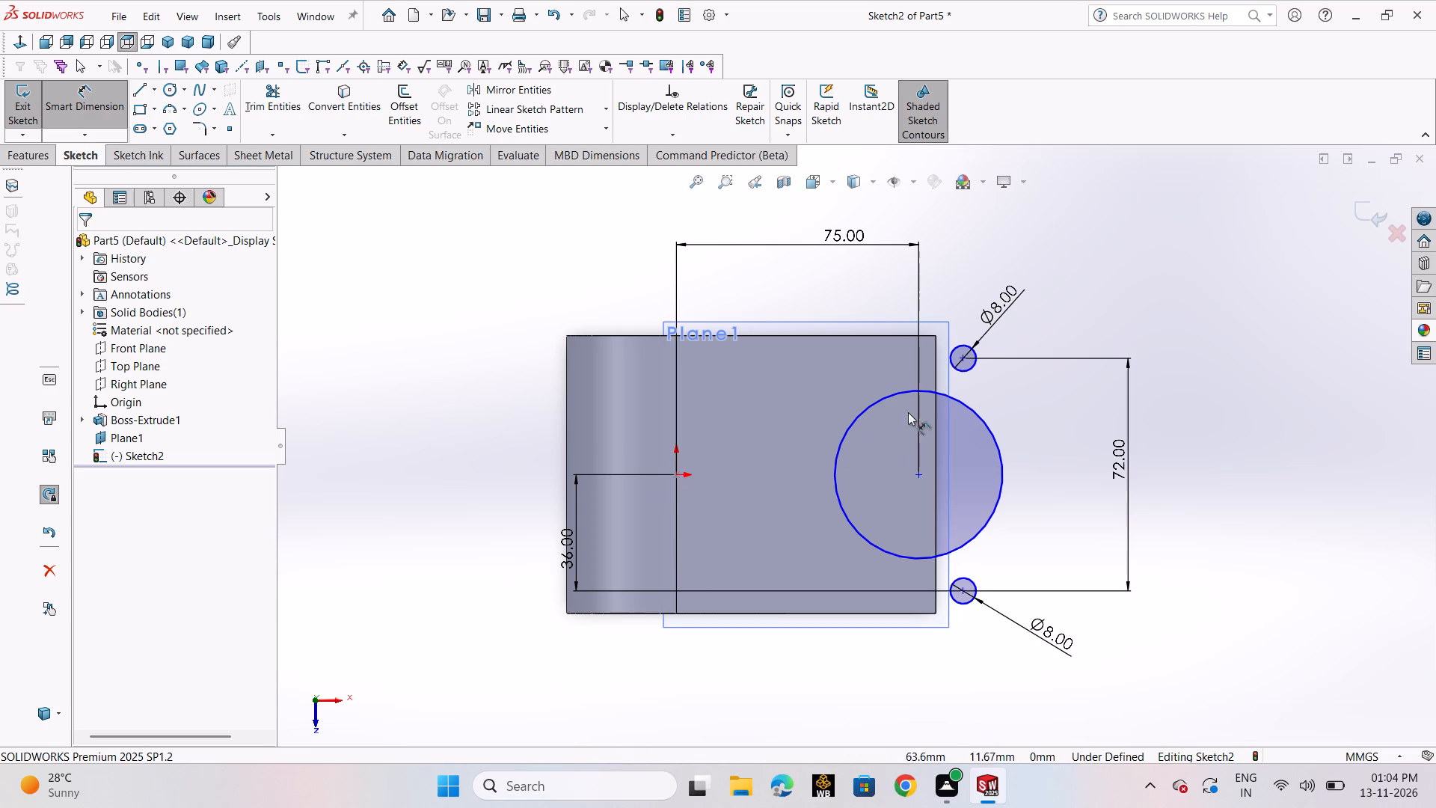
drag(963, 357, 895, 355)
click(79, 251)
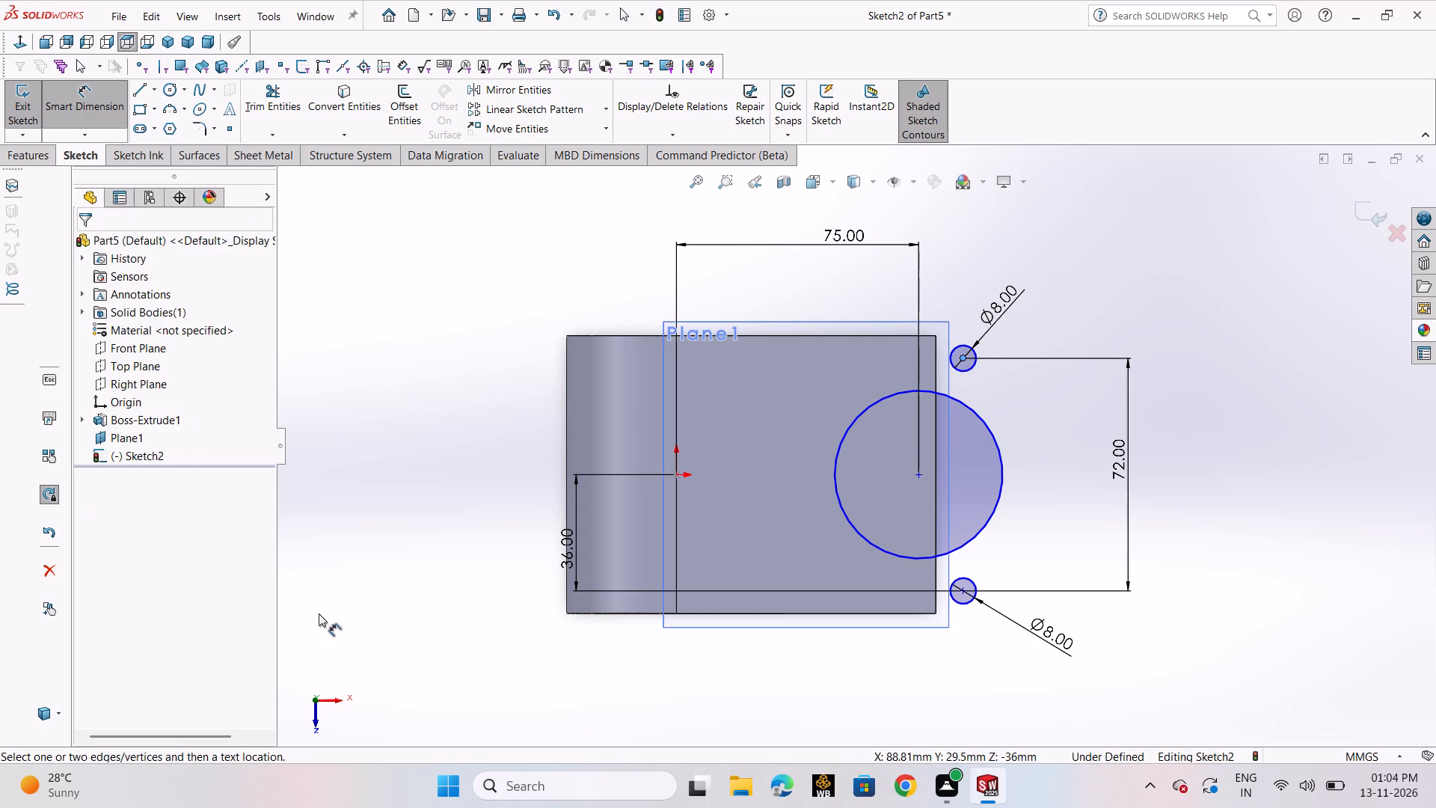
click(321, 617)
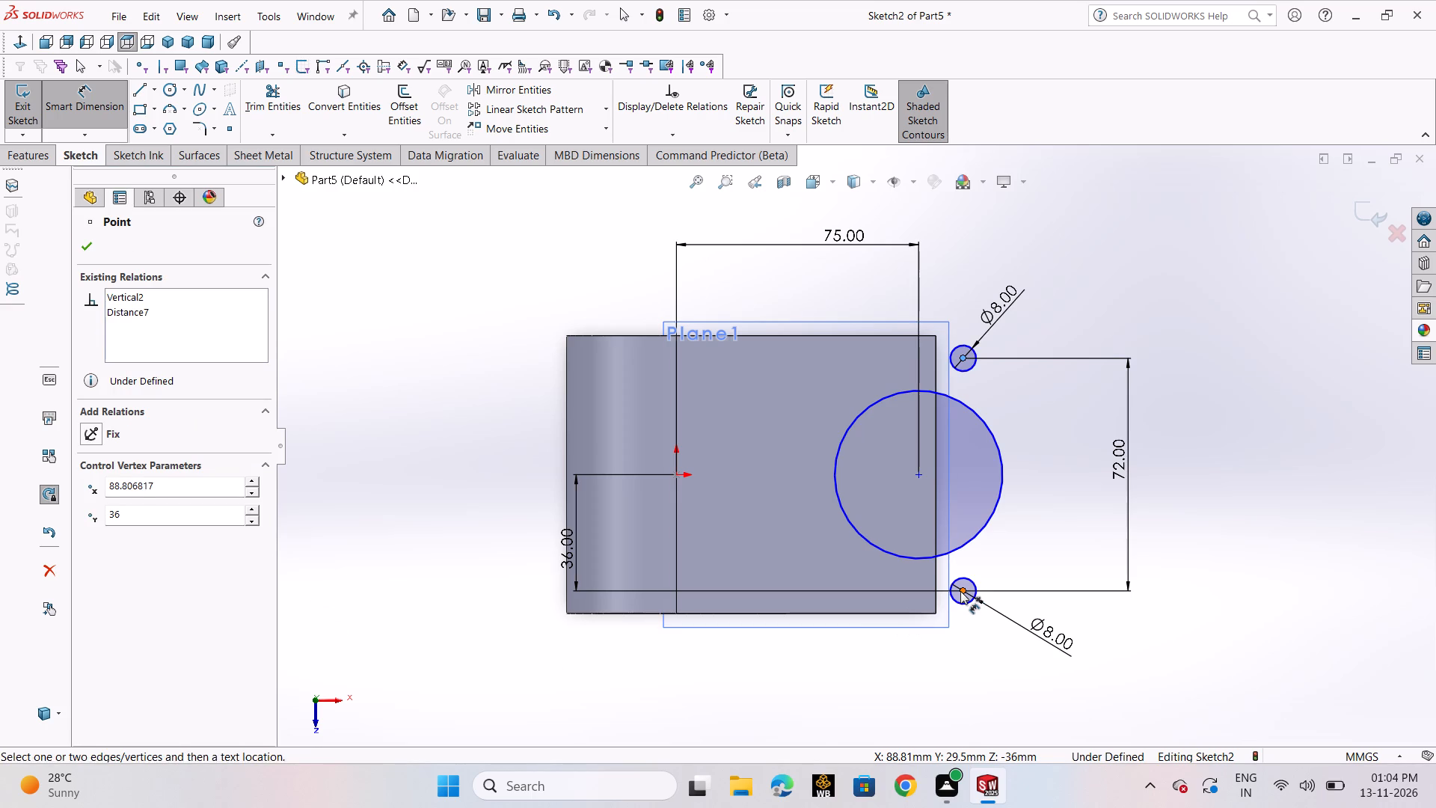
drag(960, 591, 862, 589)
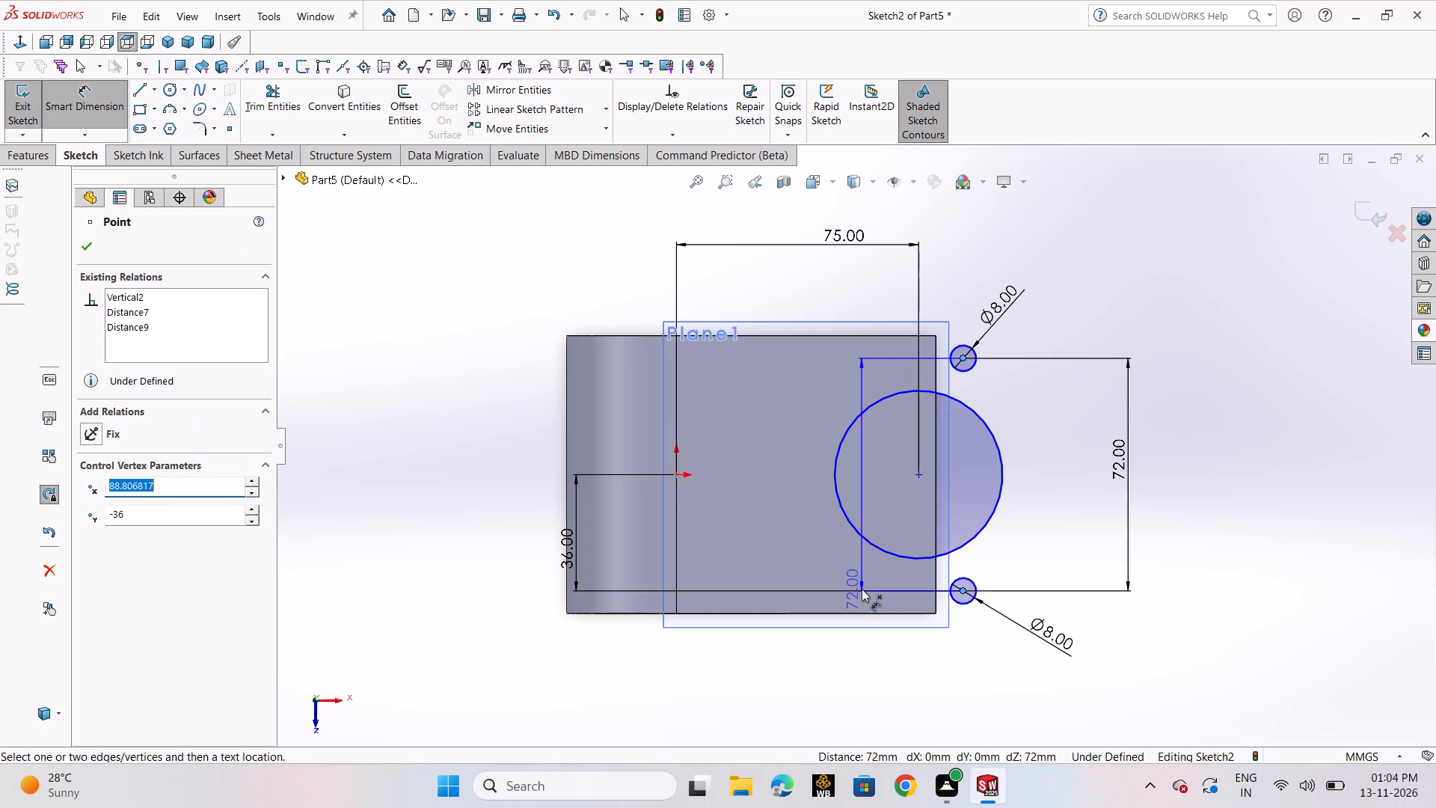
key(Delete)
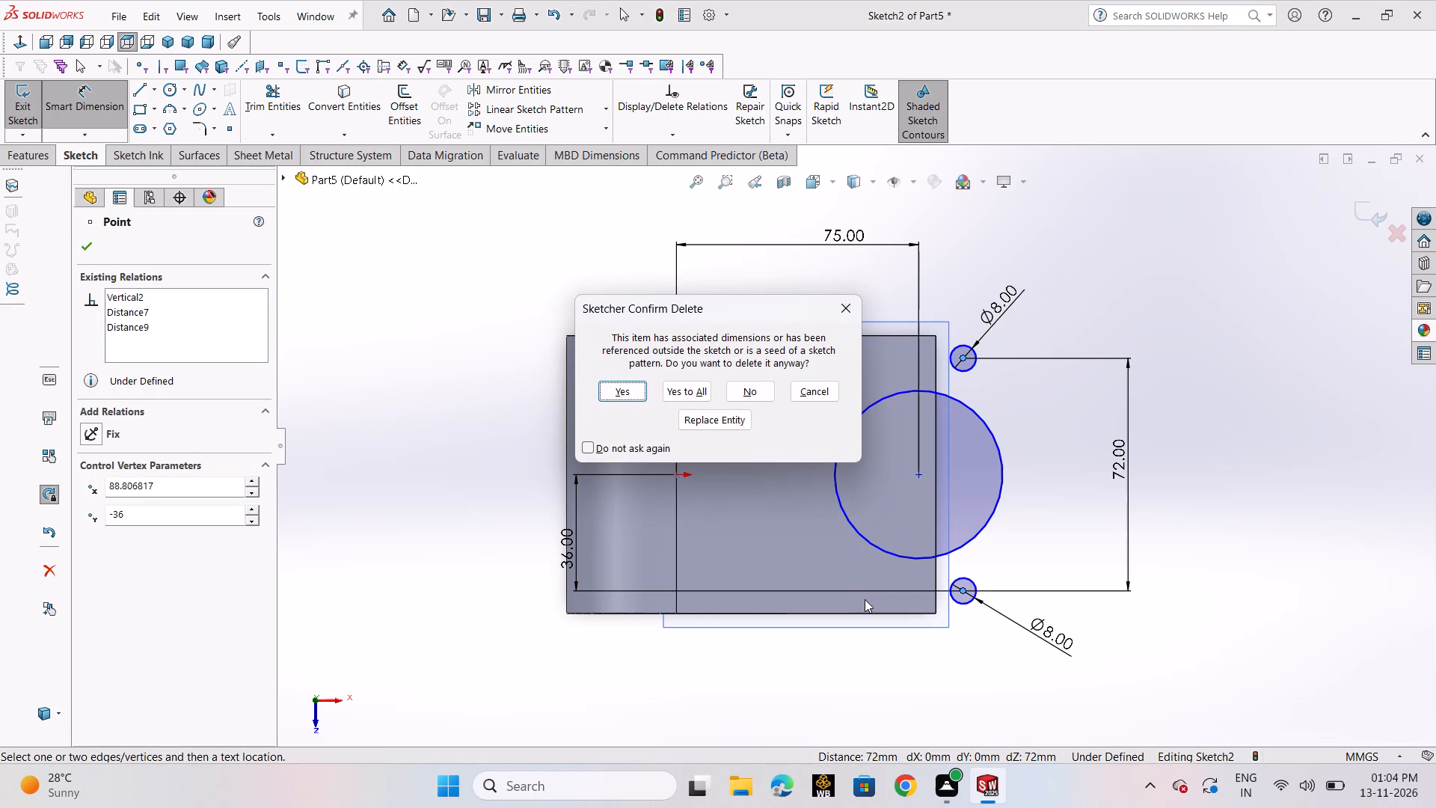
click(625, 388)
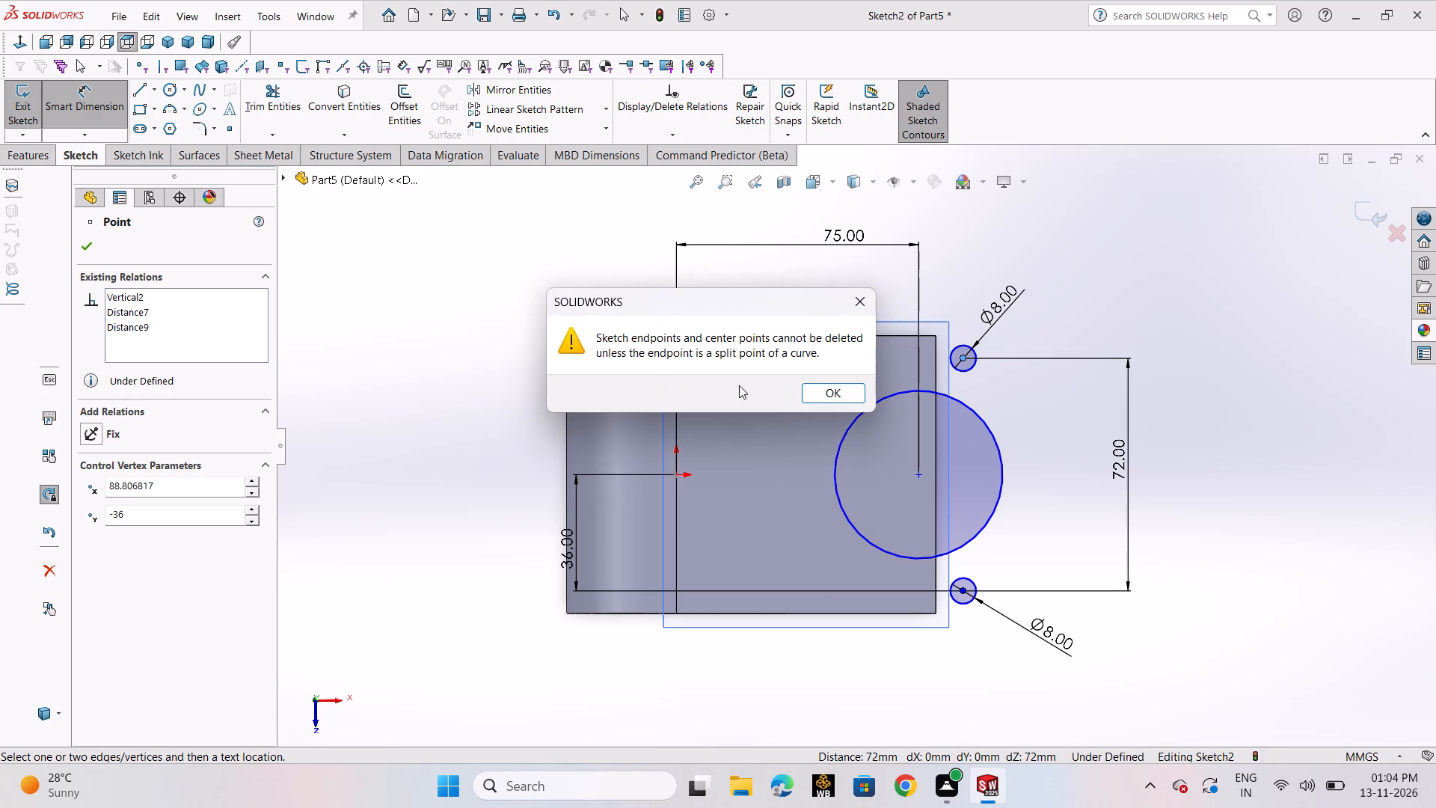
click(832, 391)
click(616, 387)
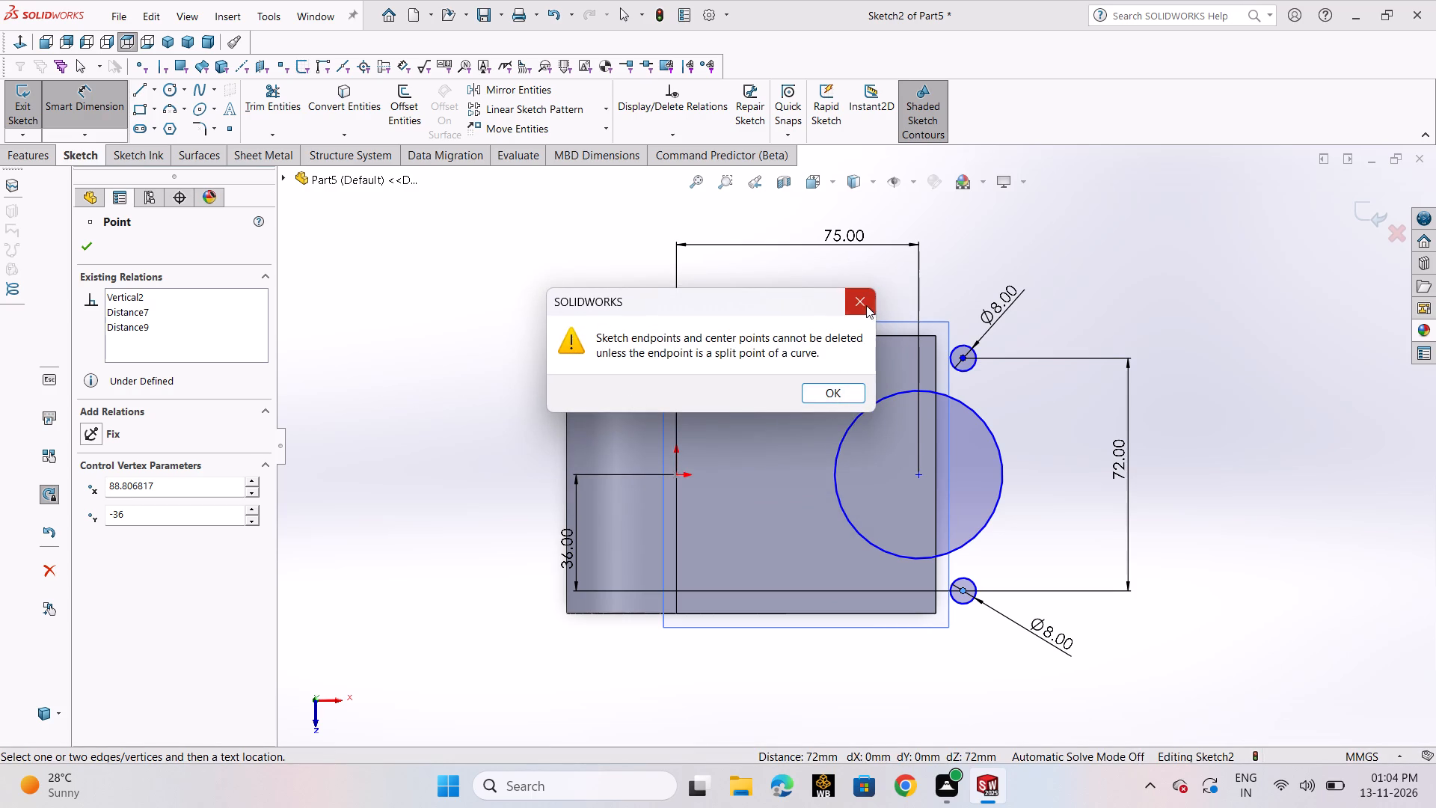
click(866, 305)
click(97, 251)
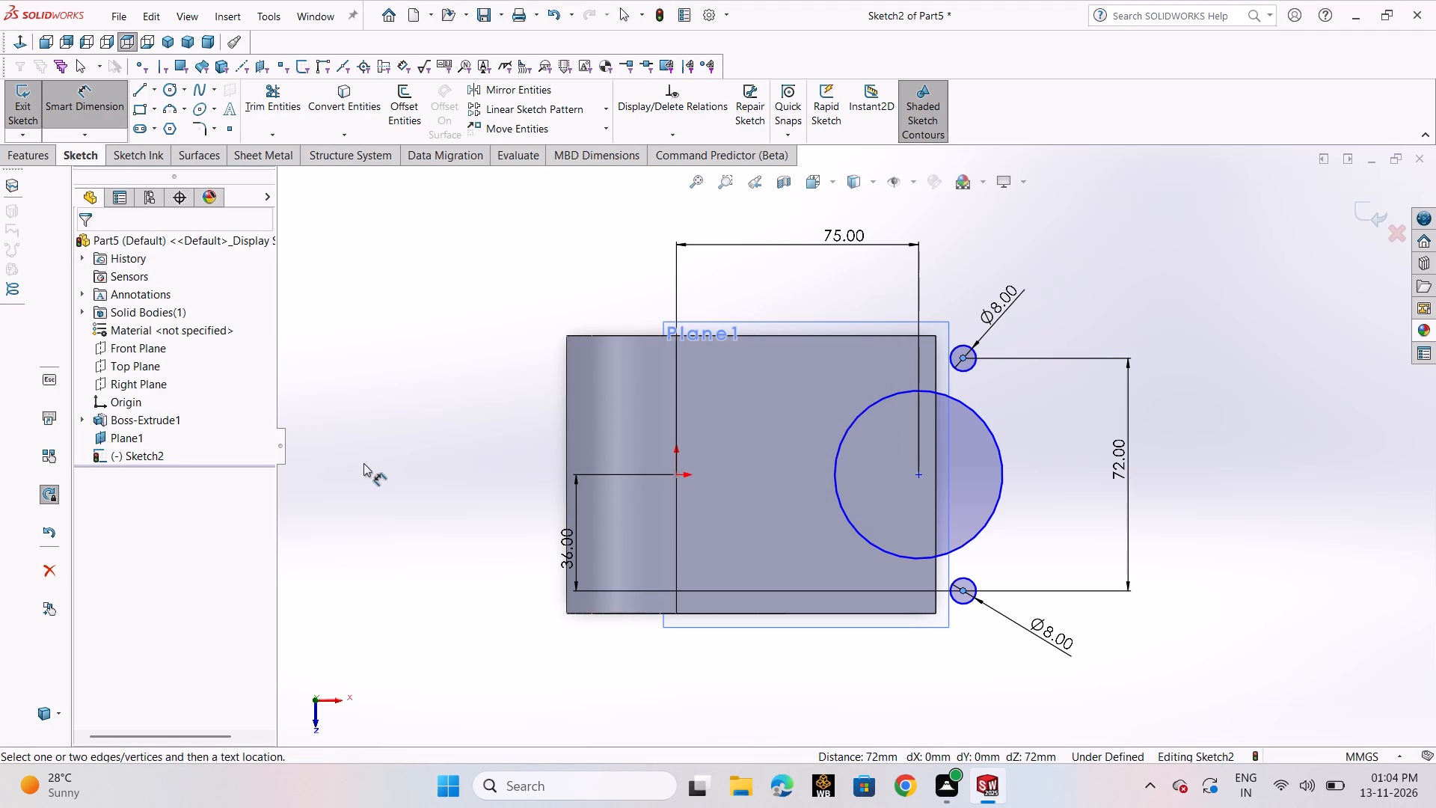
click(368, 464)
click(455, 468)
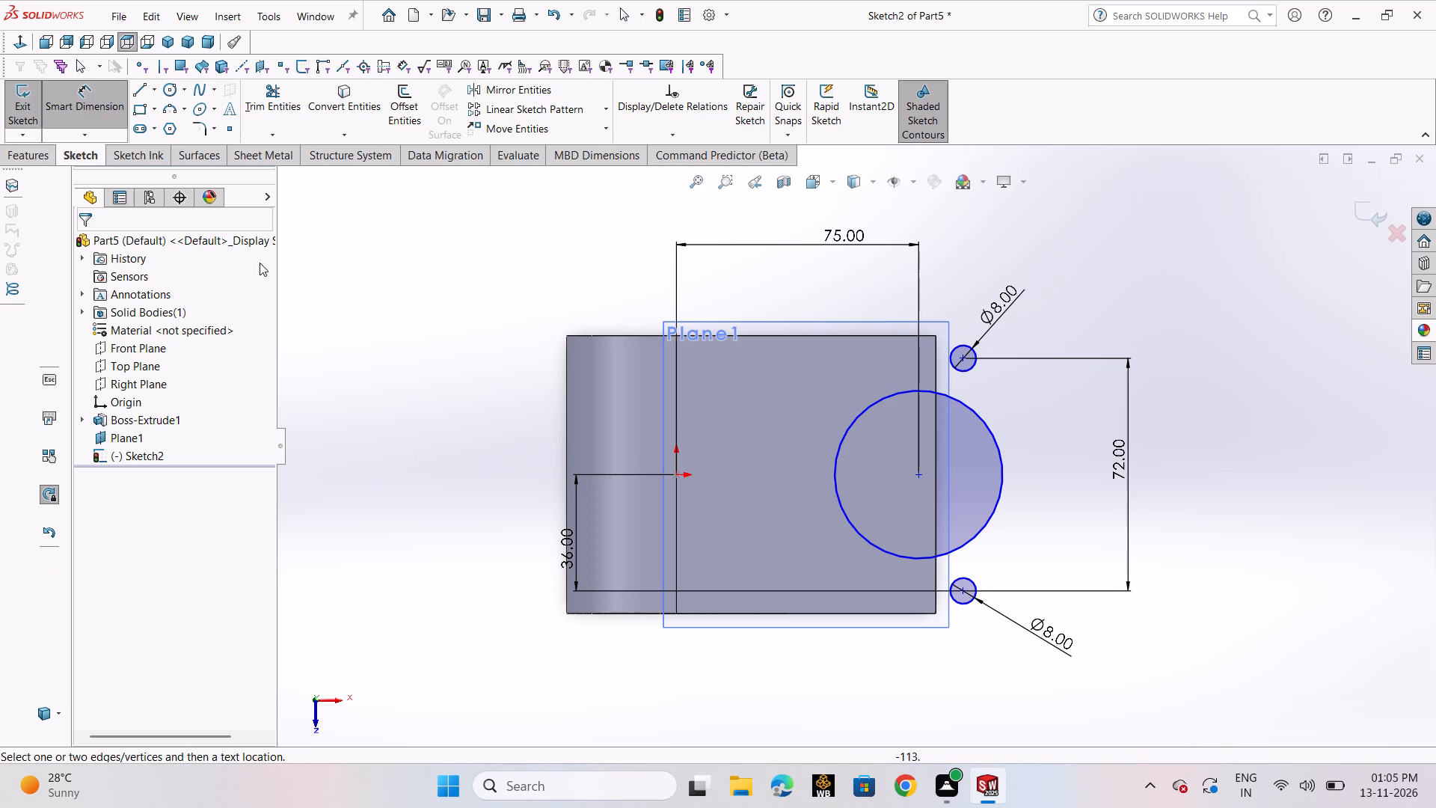
Move the pair of 8 mm circles horizontally onto the arm, with their centres about 39 mm from the origin.
click(85, 114)
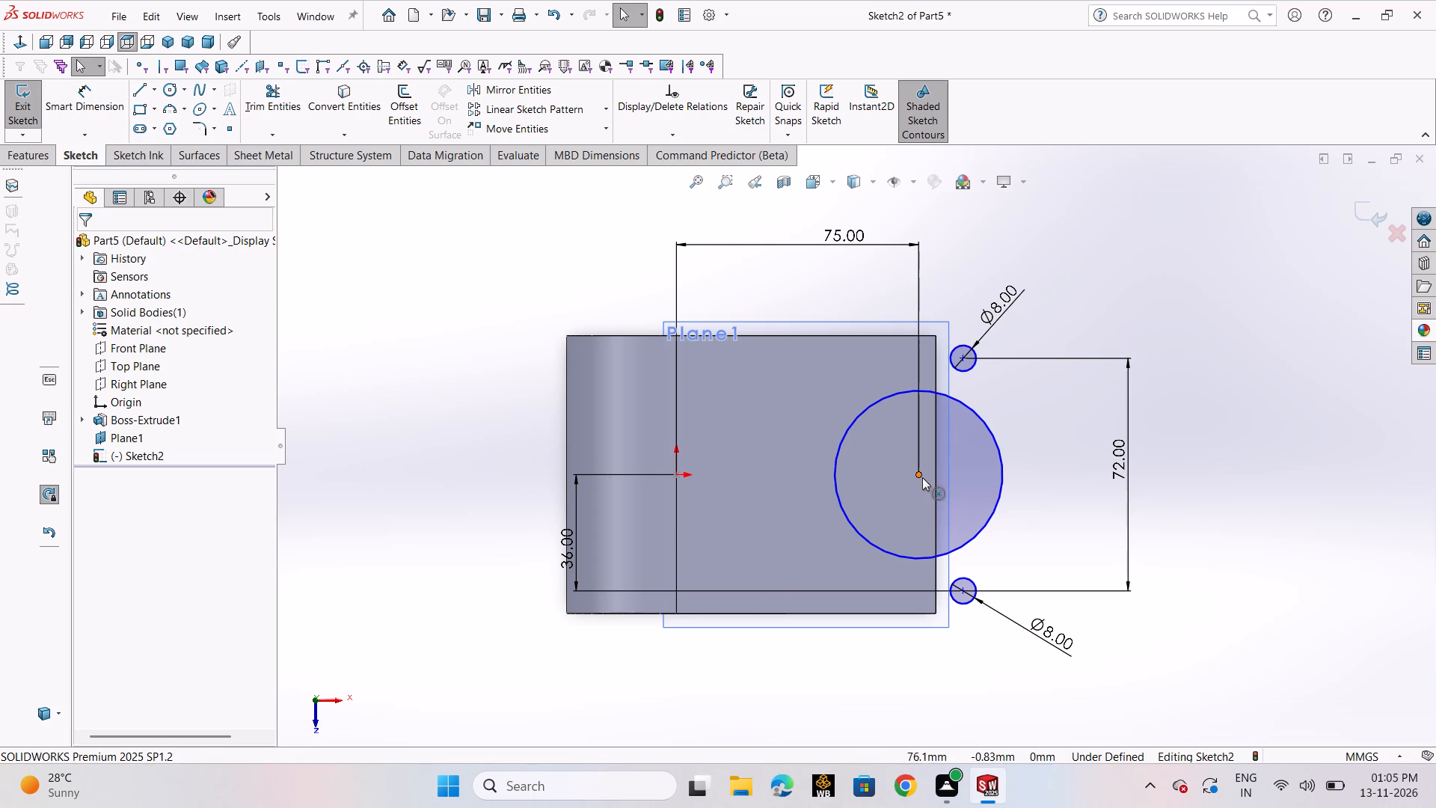
drag(963, 361, 806, 373)
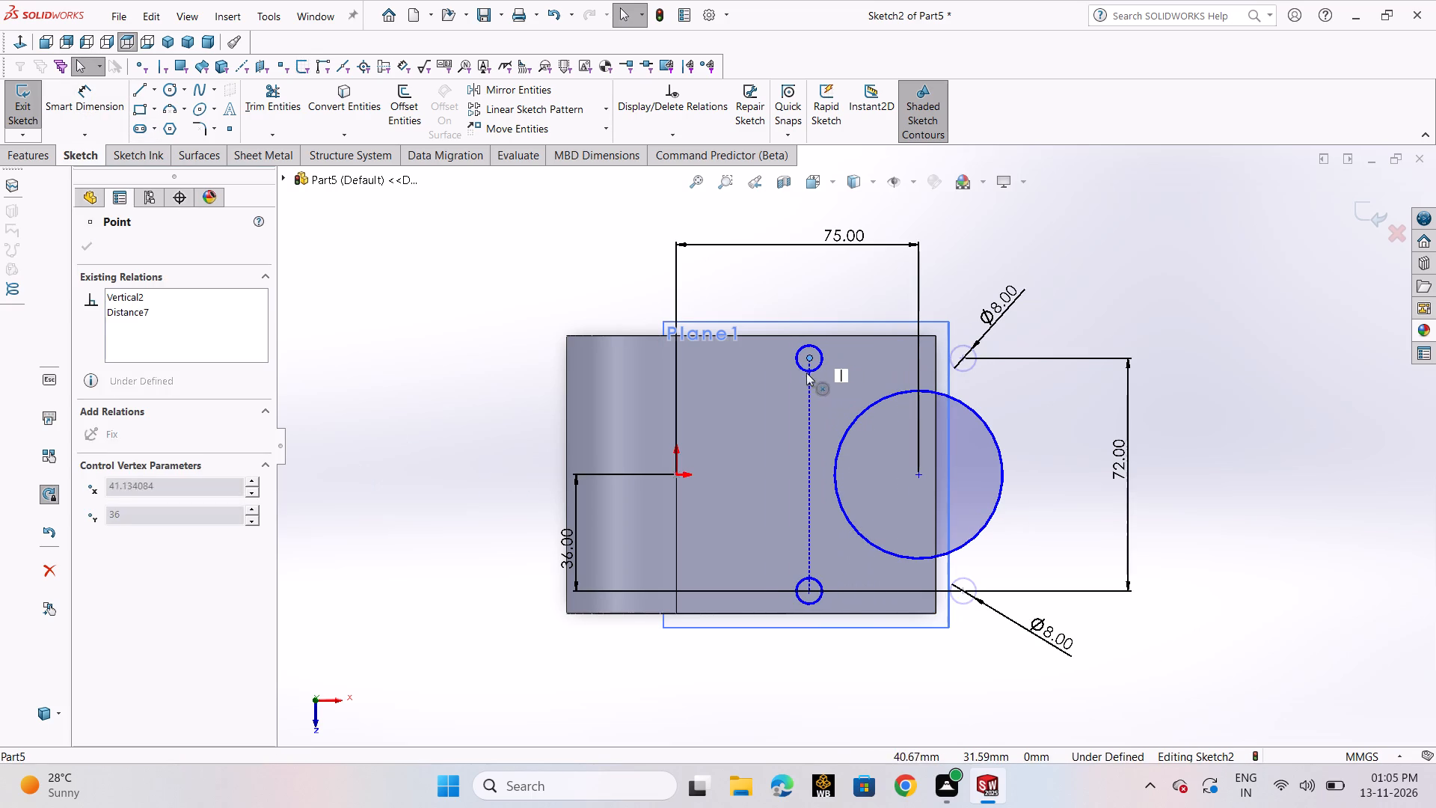
drag(806, 373, 802, 373)
click(79, 251)
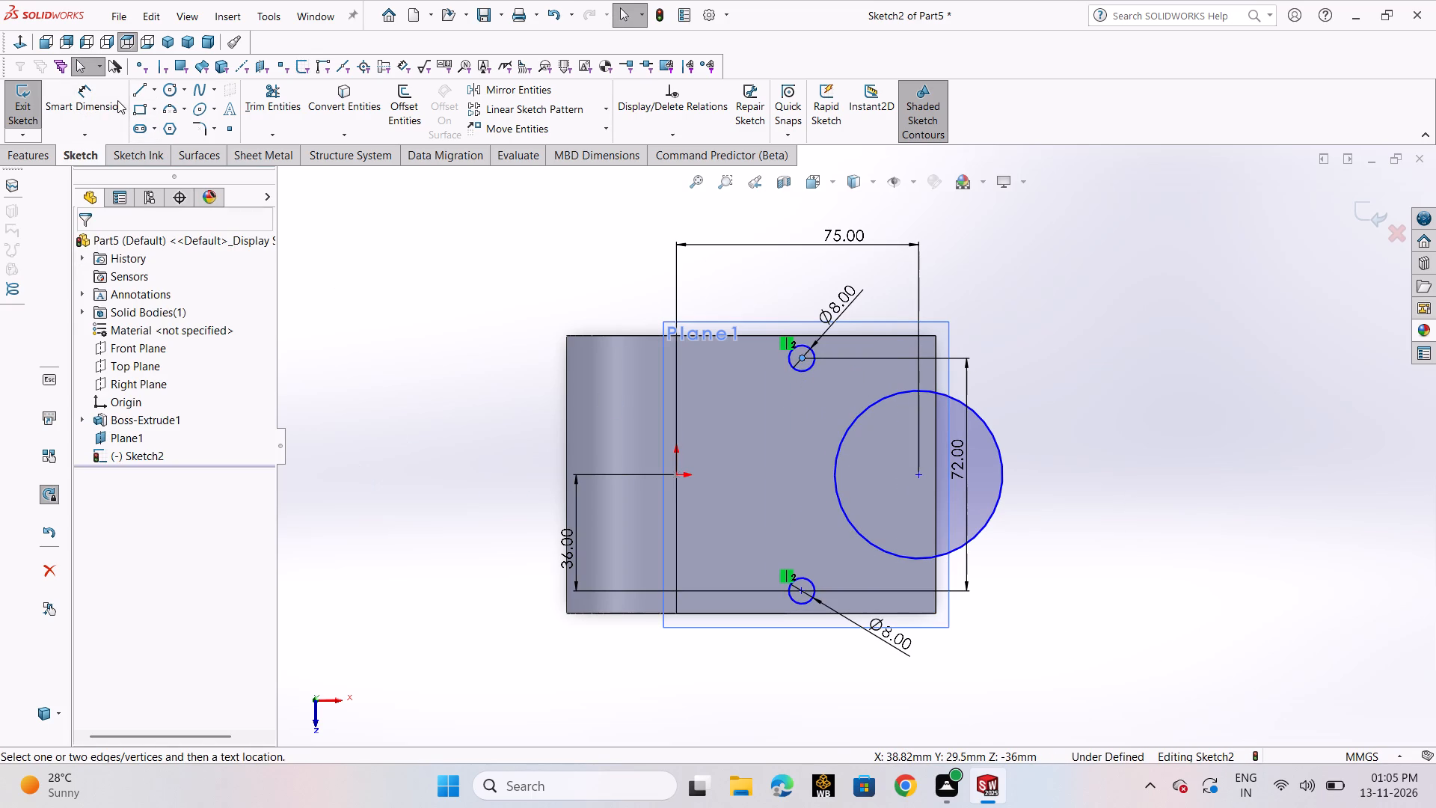
Dimension the horizontal distance between the lower 8 mm circle's centre and the large circle's centre as 15 mm.
click(117, 100)
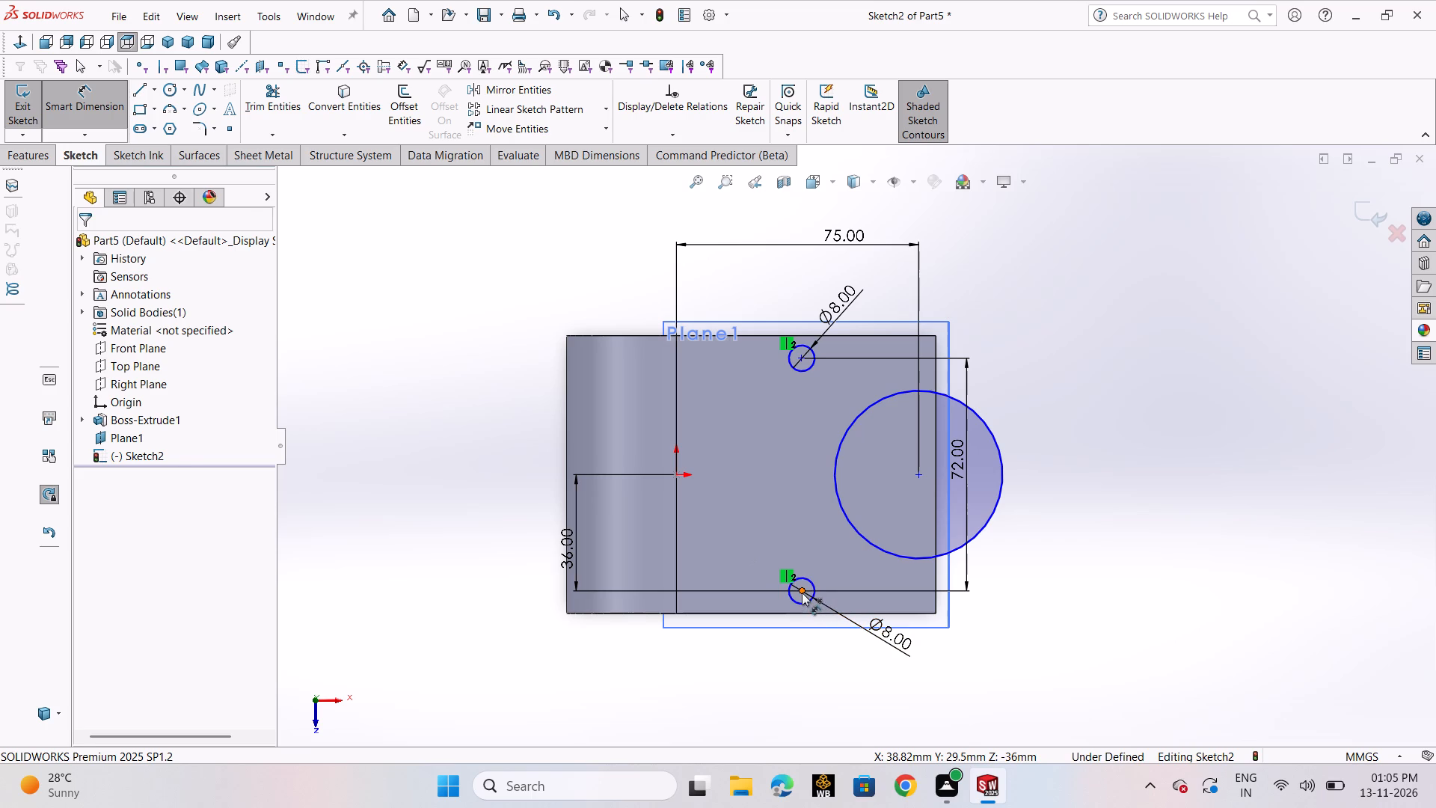
click(802, 593)
click(918, 471)
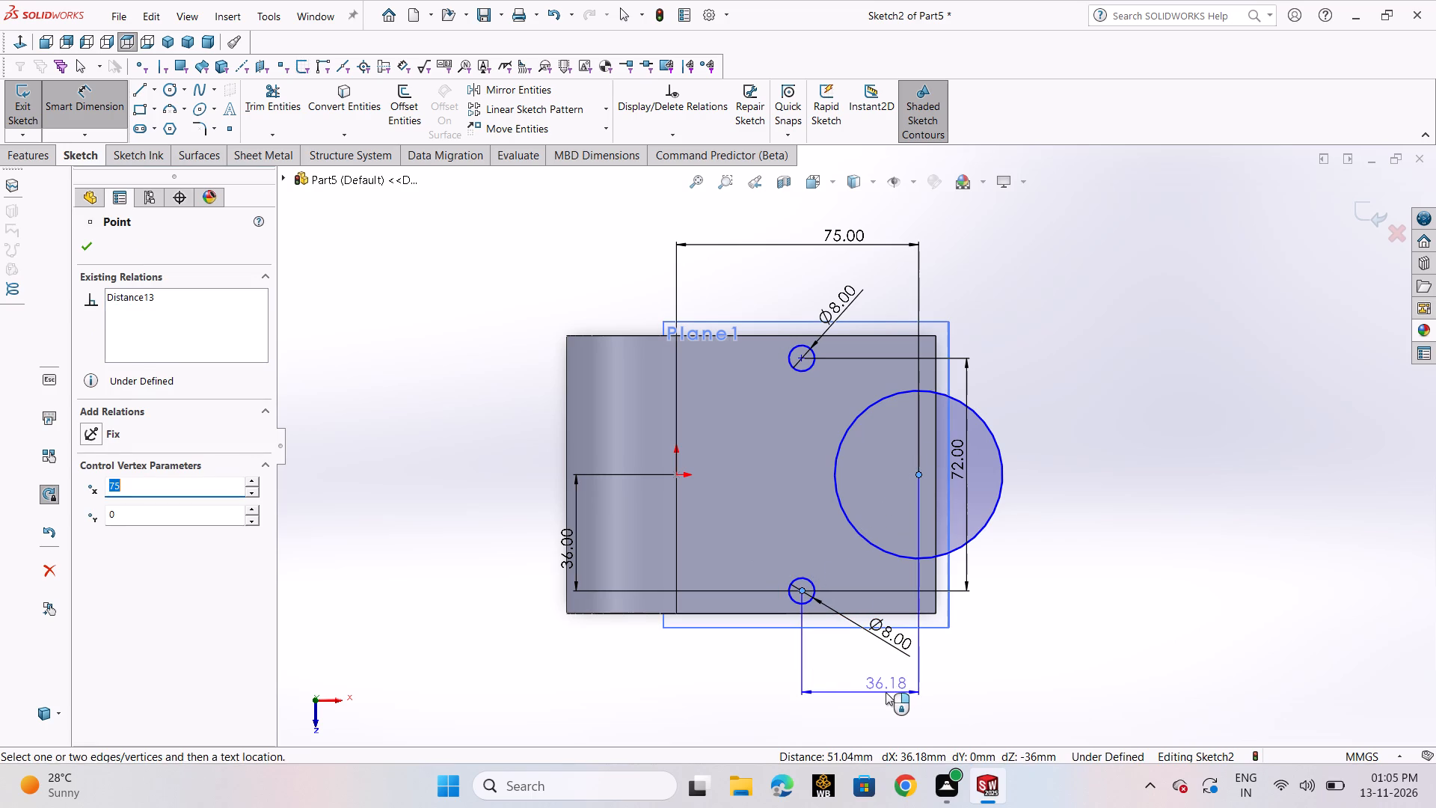
click(886, 692)
text(15)
key(Return)
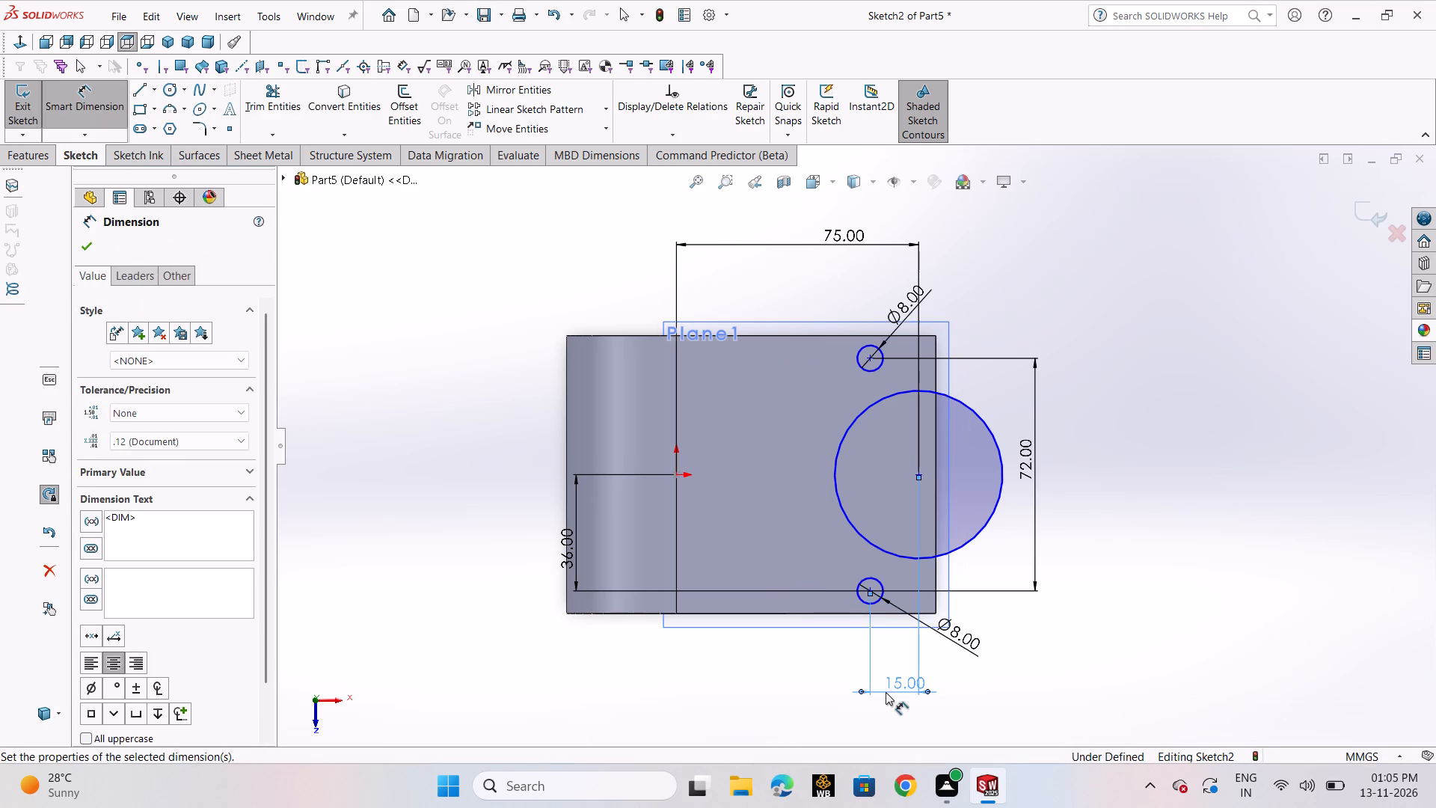
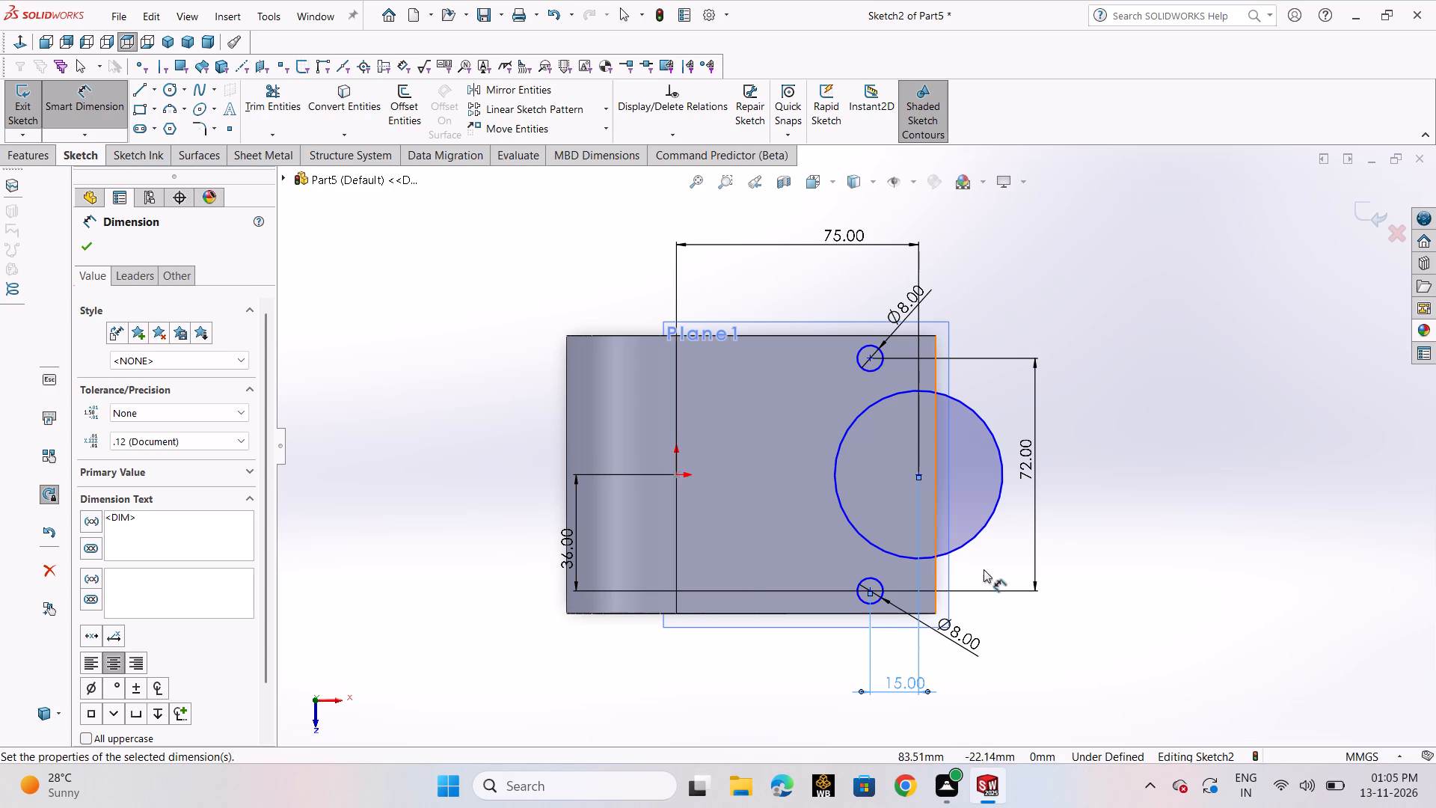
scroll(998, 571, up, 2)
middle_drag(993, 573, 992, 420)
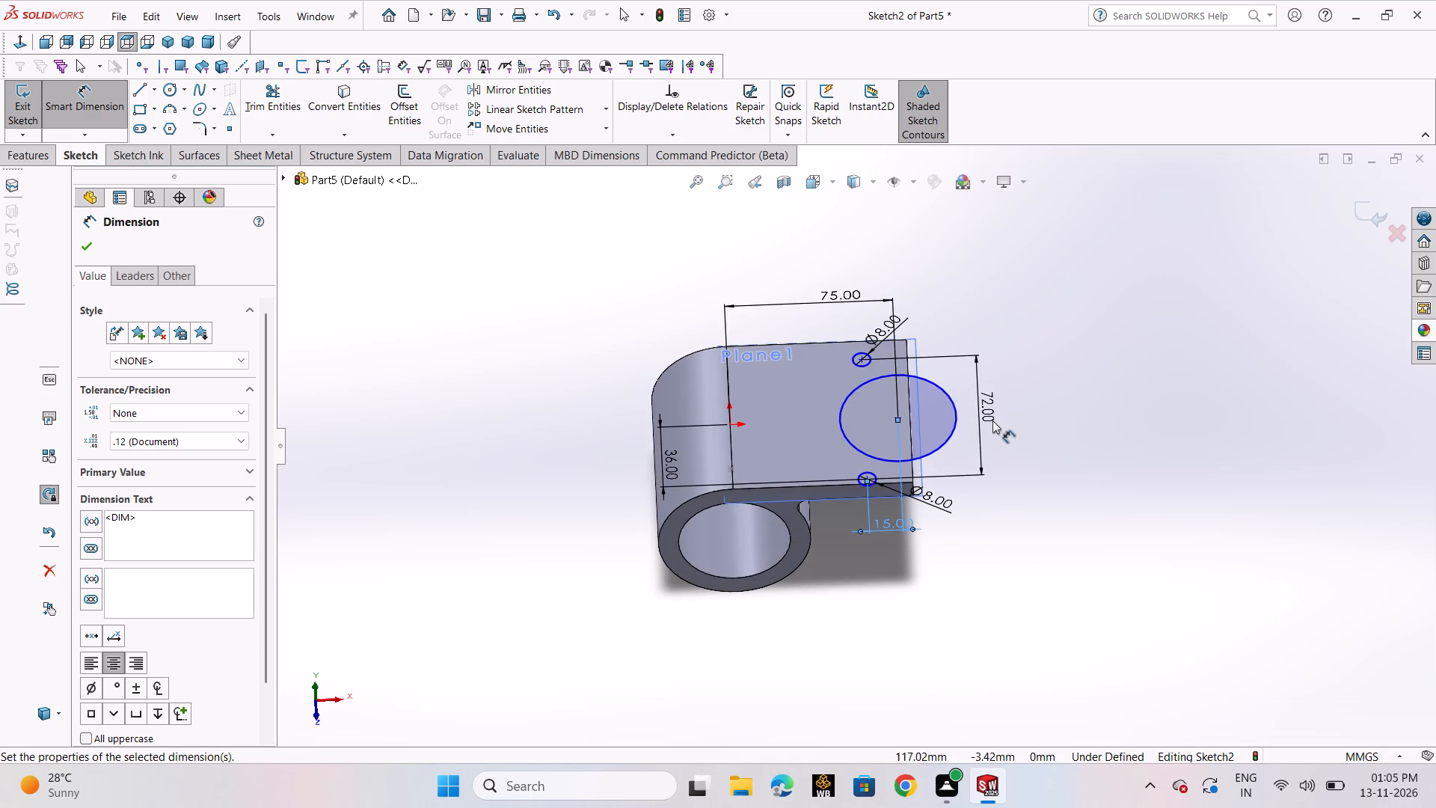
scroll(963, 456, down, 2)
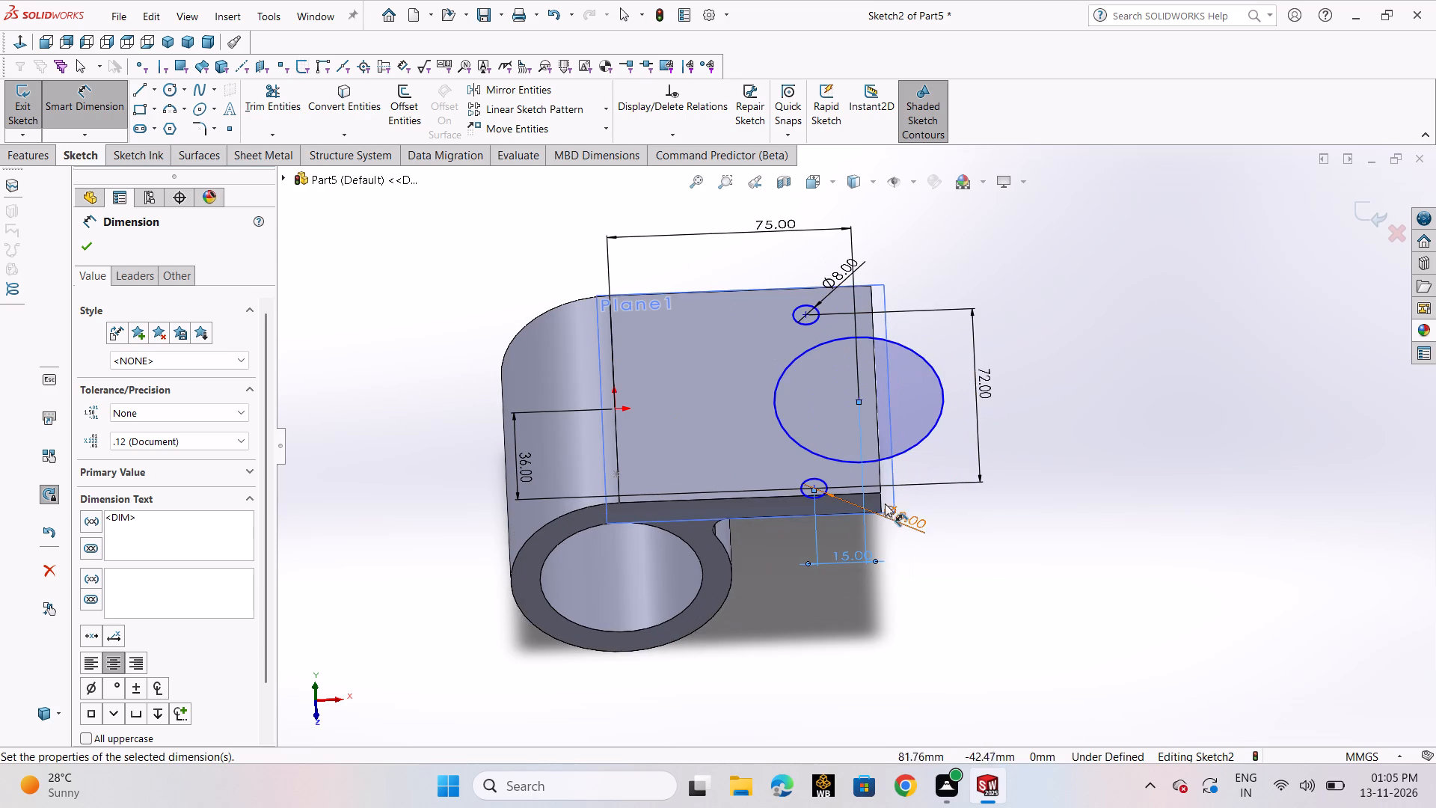
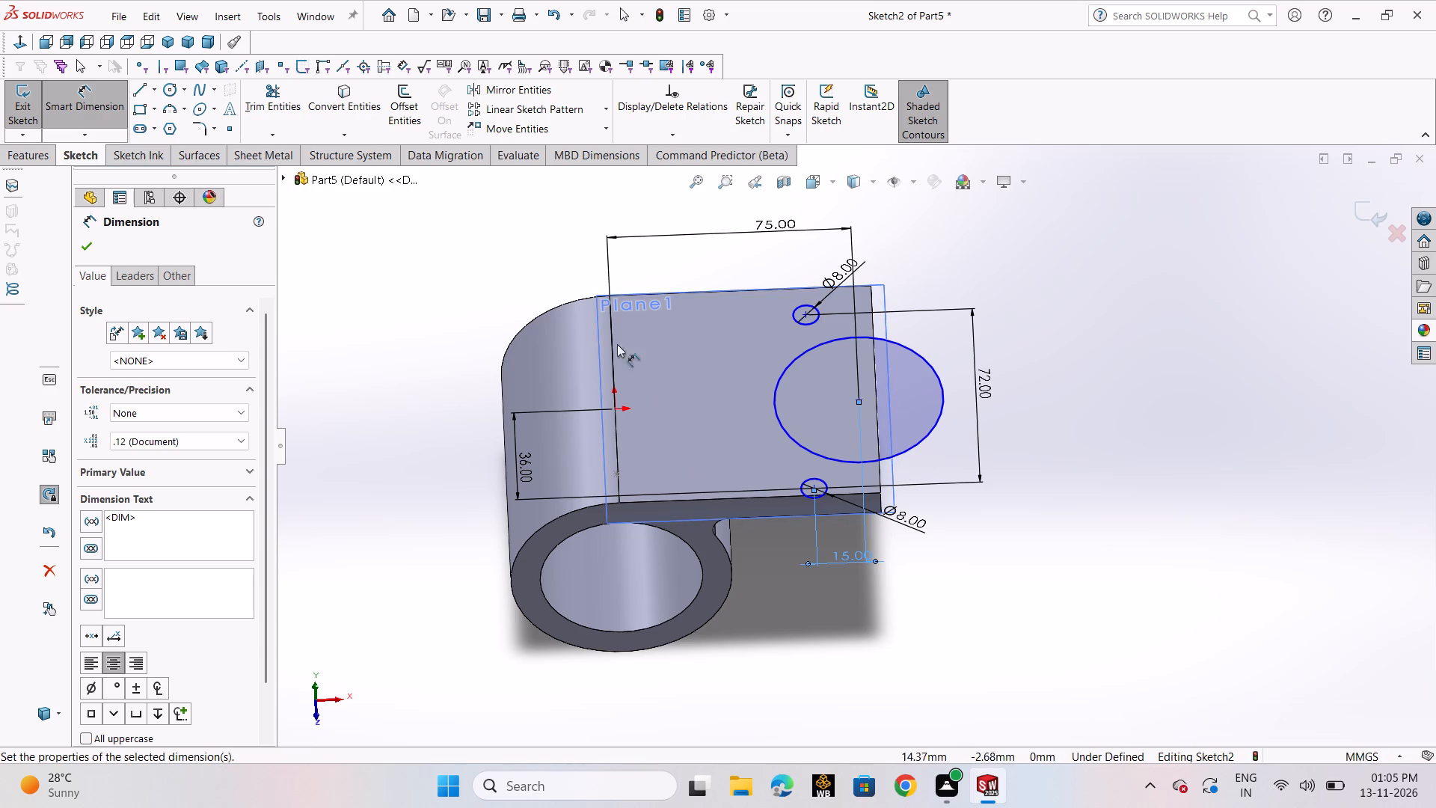
Sketch a circle about 39 mm in diameter beyond the arm's free end, outside the large circle.
click(174, 87)
click(187, 107)
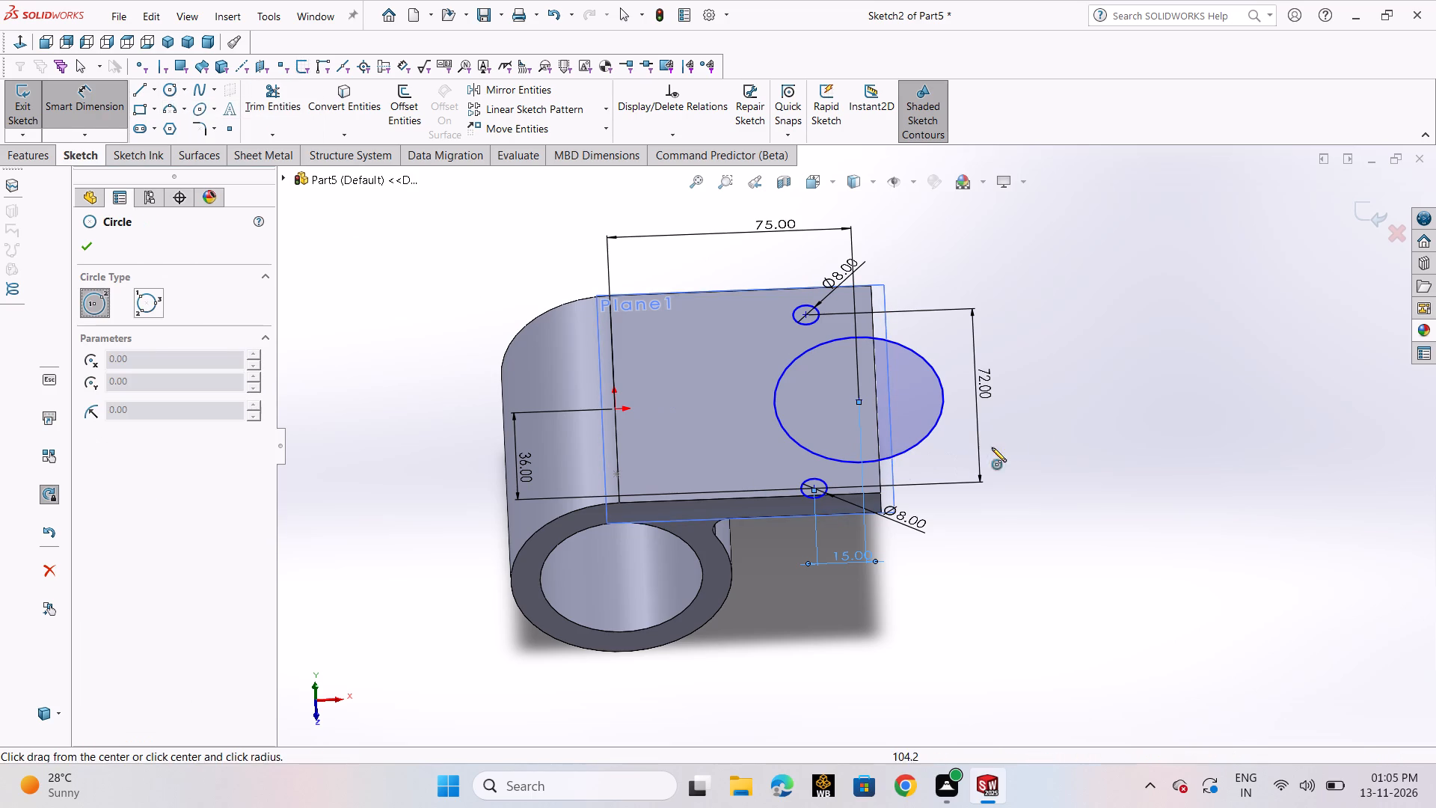
click(1052, 391)
click(1087, 431)
right_click(1087, 421)
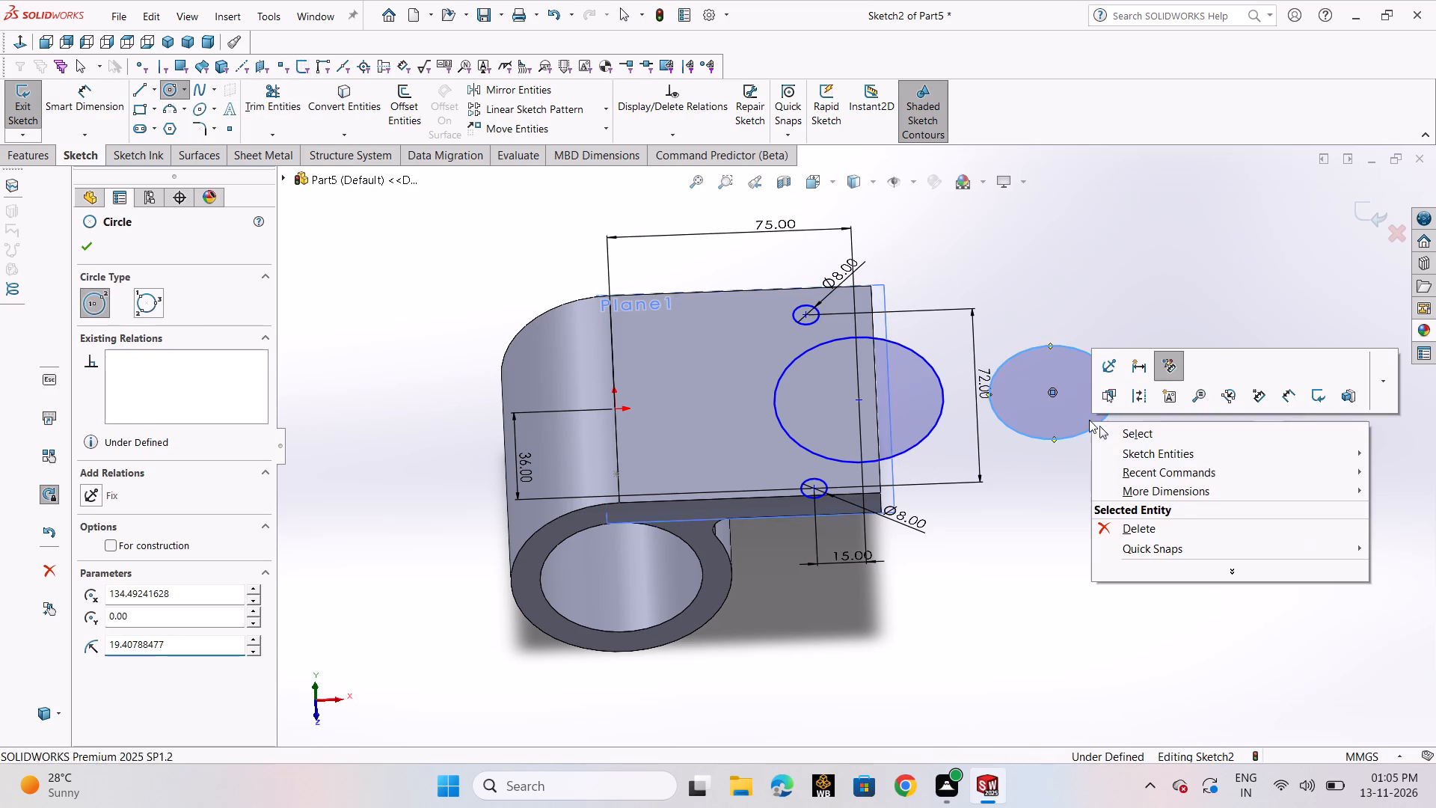
click(1114, 439)
Dimension the new outer circle's diameter as 8 mm.
click(99, 108)
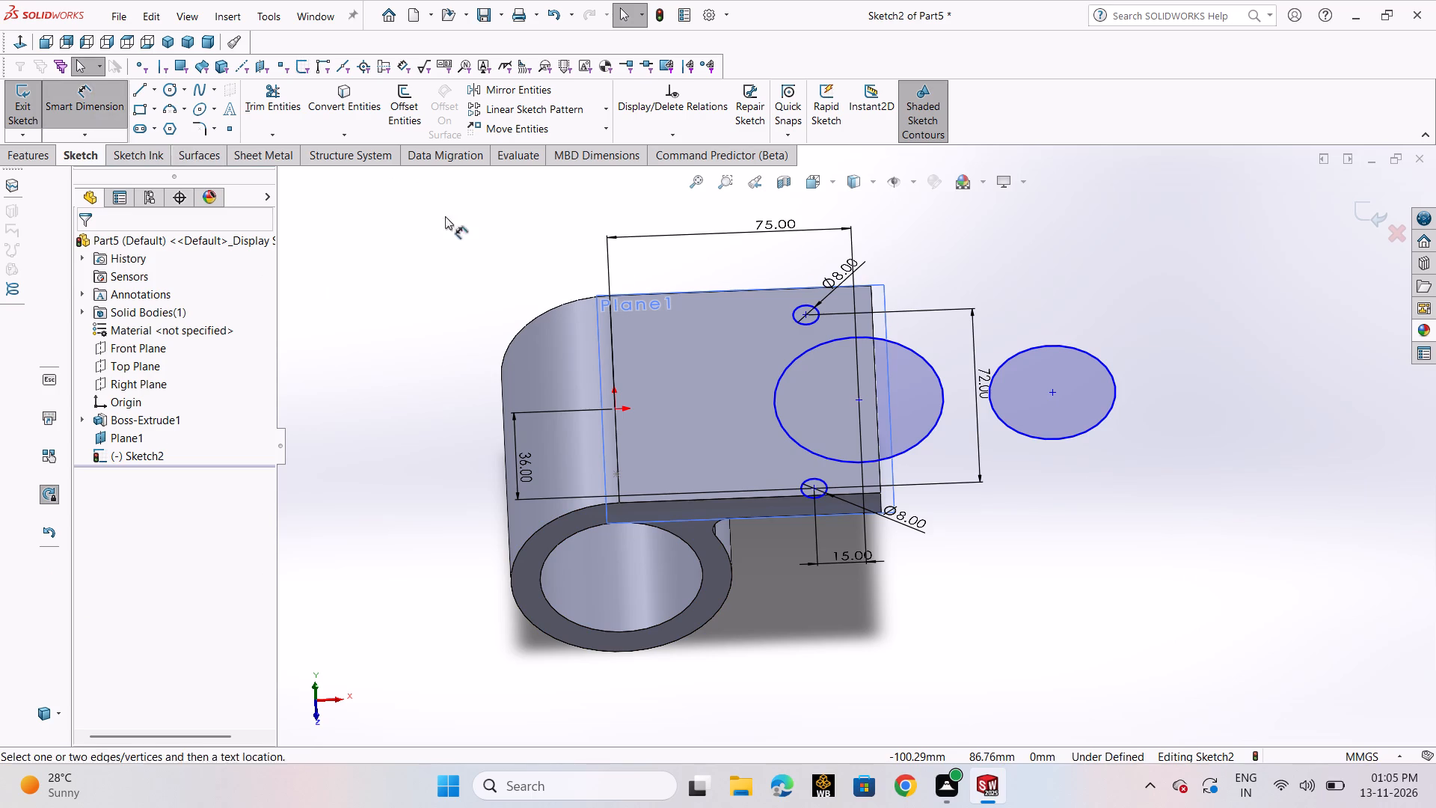
click(1084, 433)
click(1108, 515)
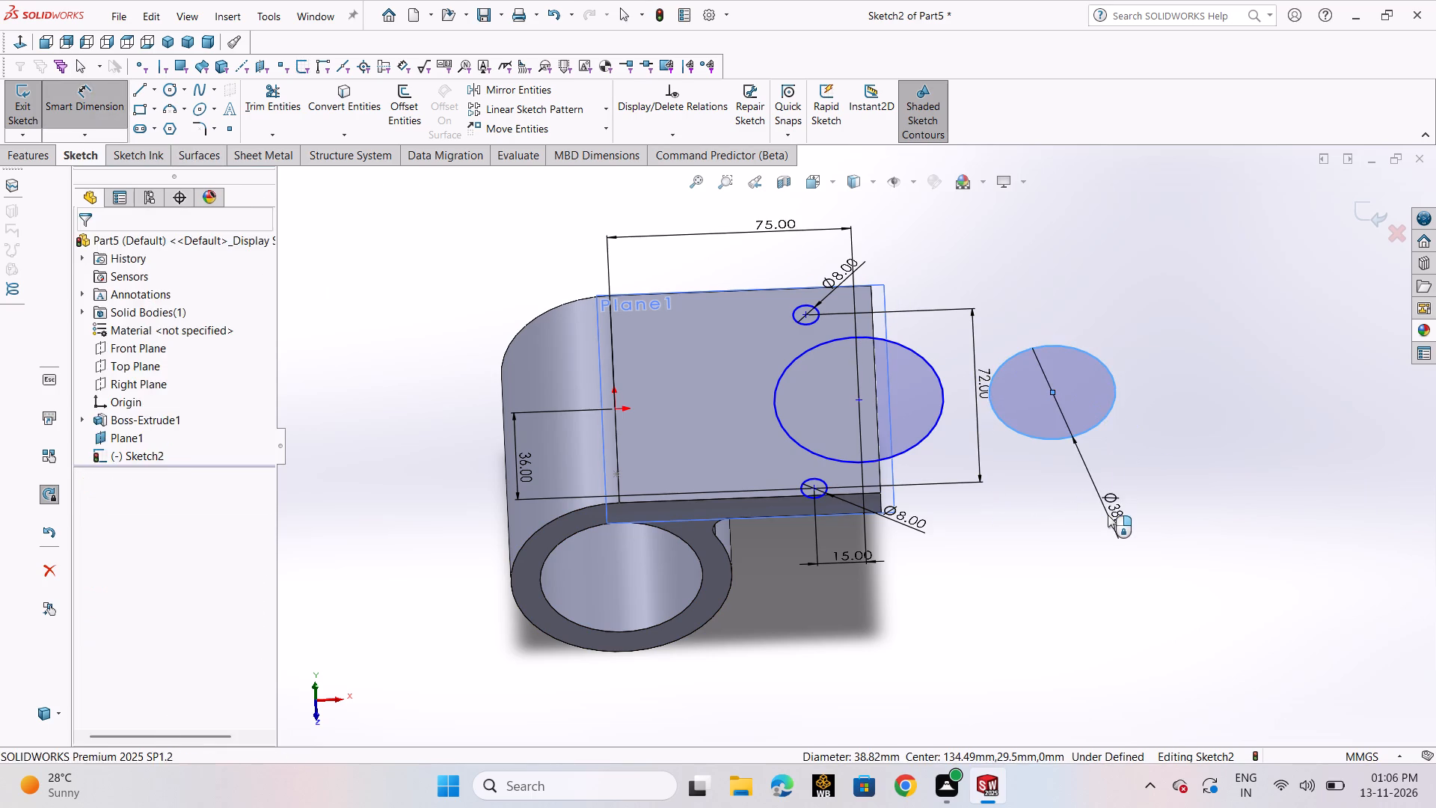
key(8)
key(Return)
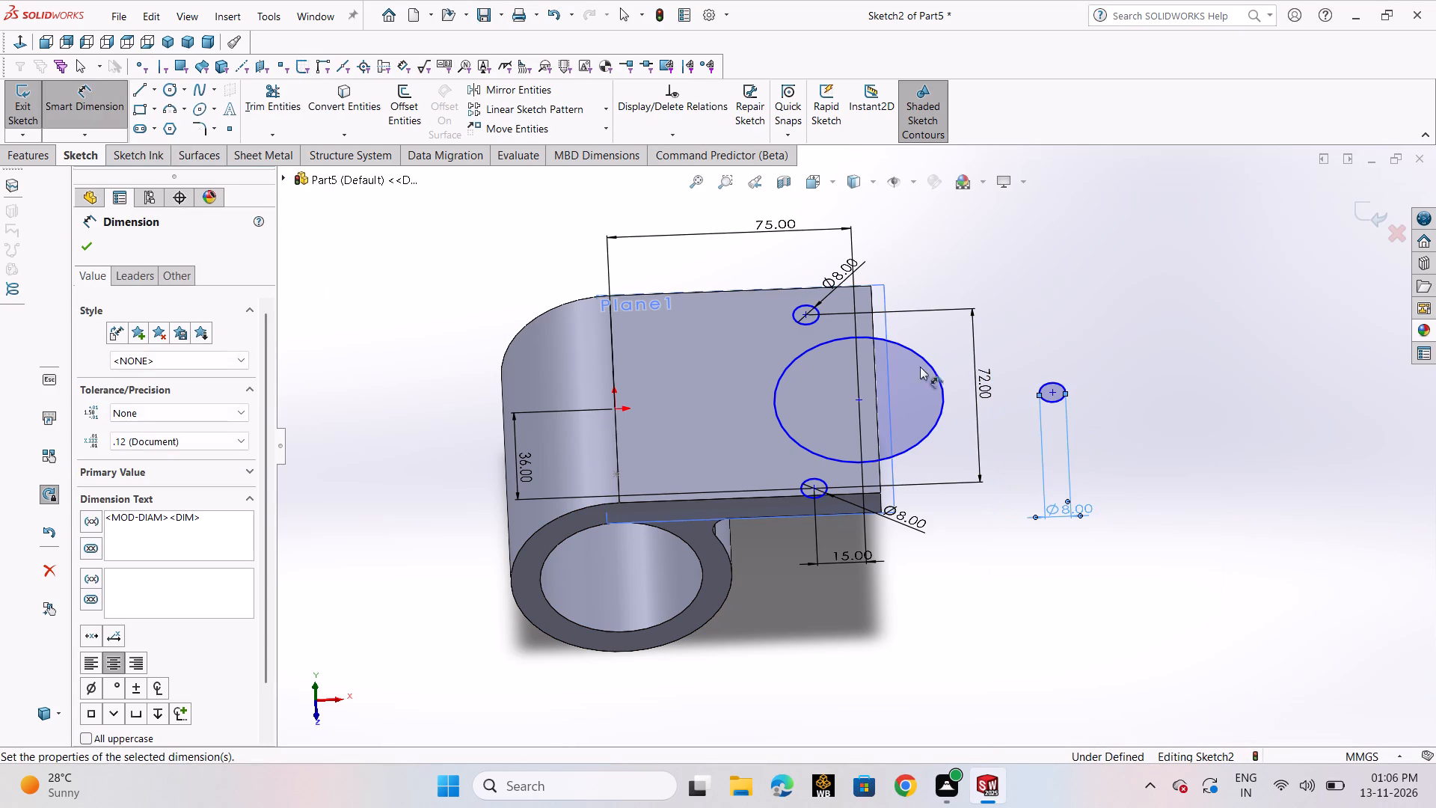
click(89, 246)
Add a horizontal relation between the origin, the large circle's centre and the new 8 mm circle's centre.
scroll(814, 347, up, 2)
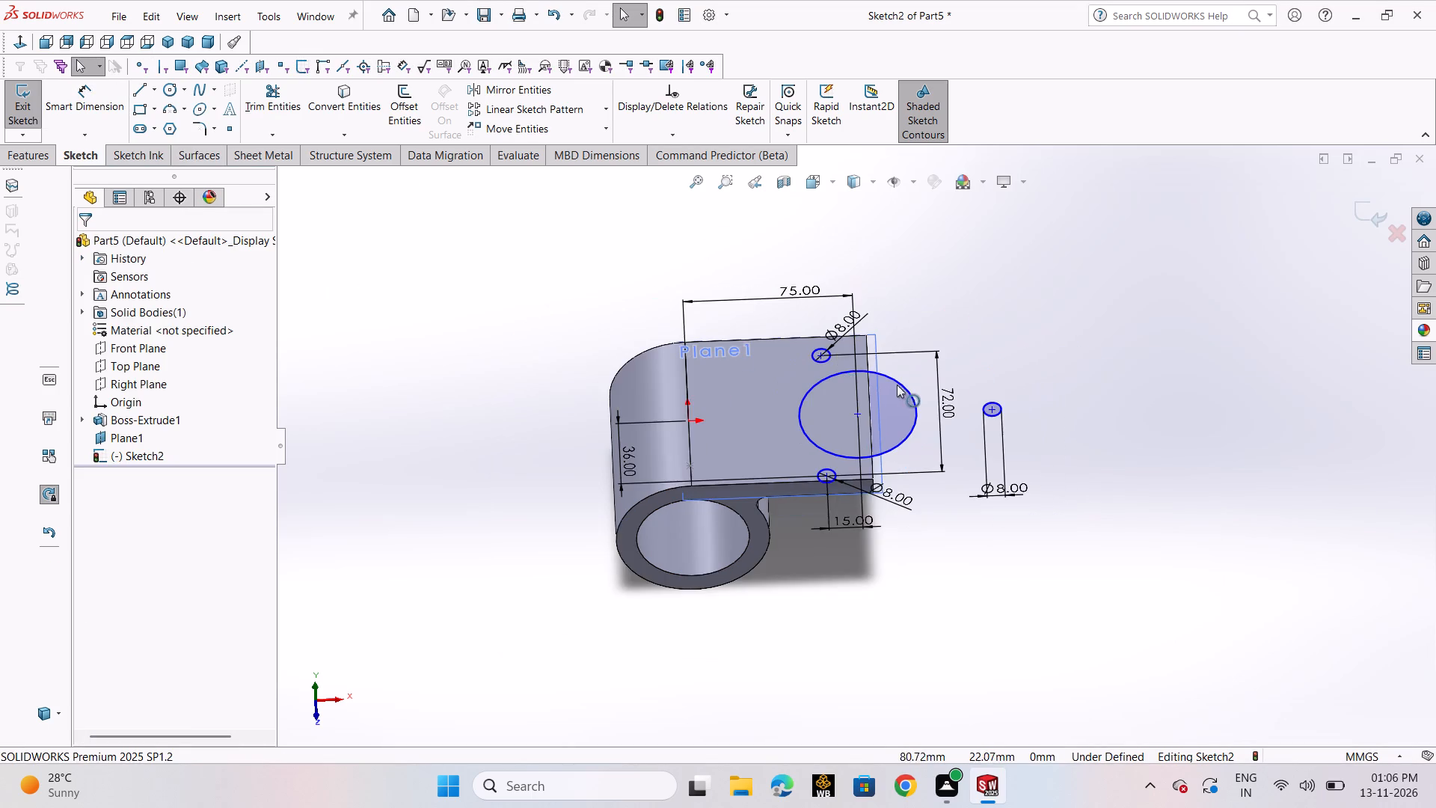
middle_drag(897, 385, 903, 512)
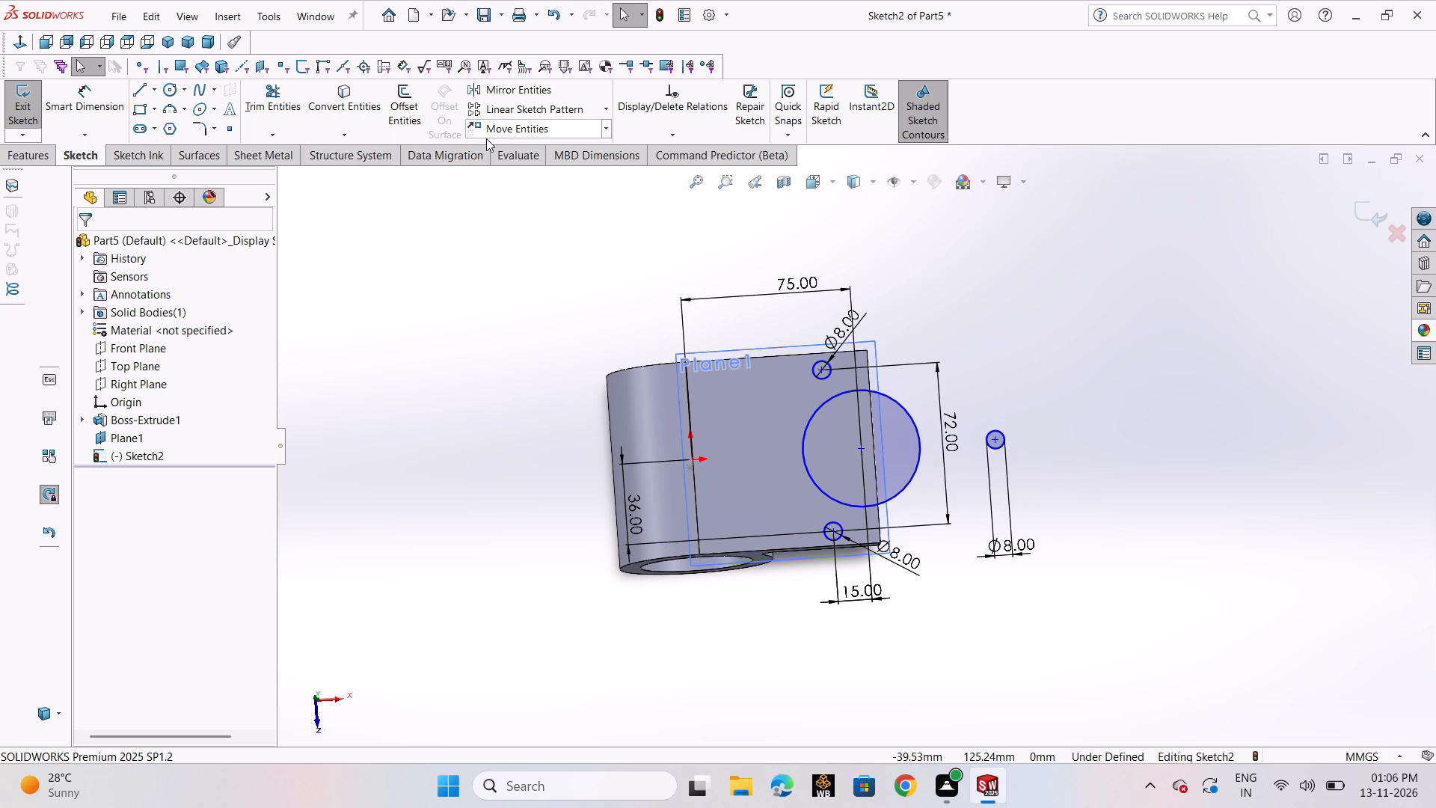
click(648, 139)
click(672, 177)
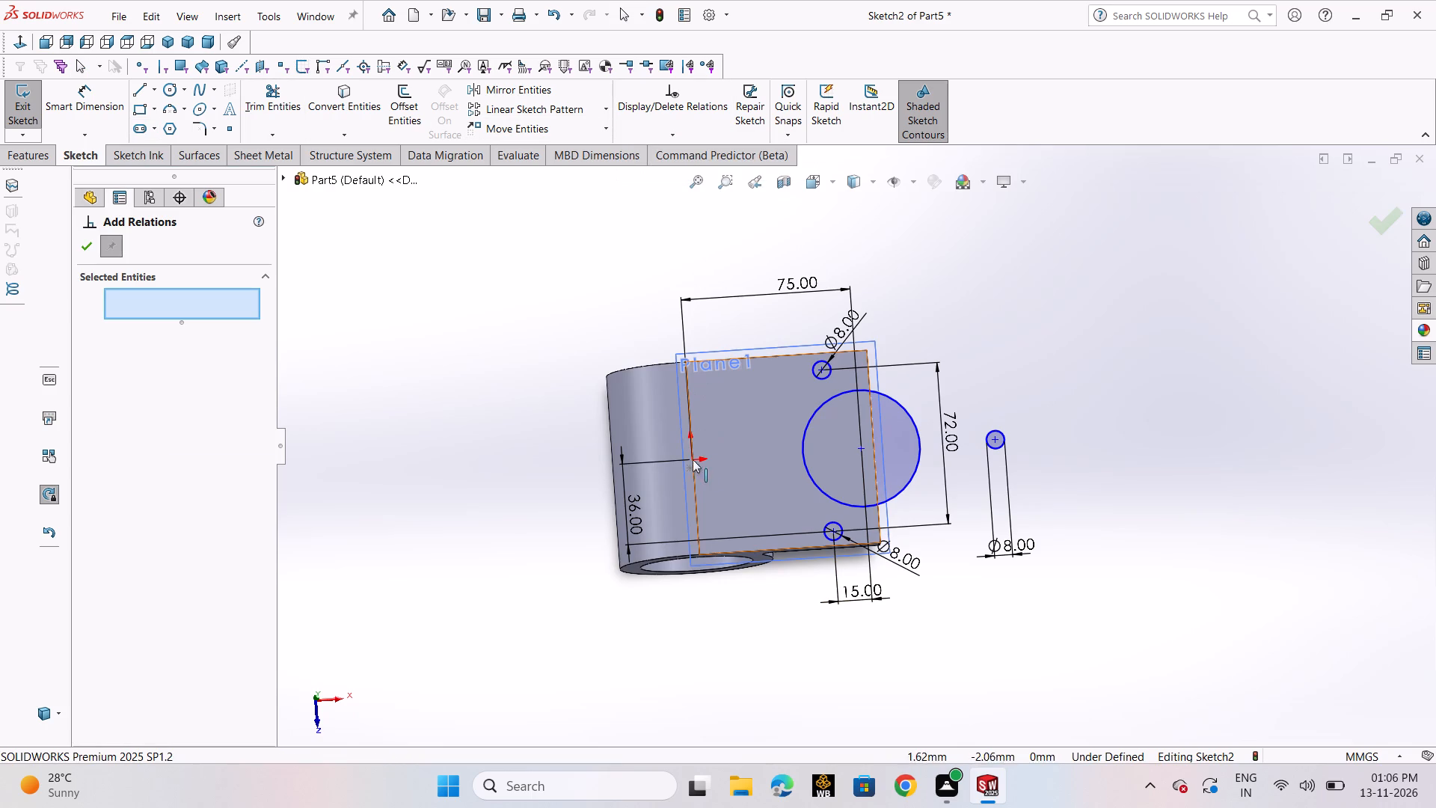
scroll(697, 461, down, 6)
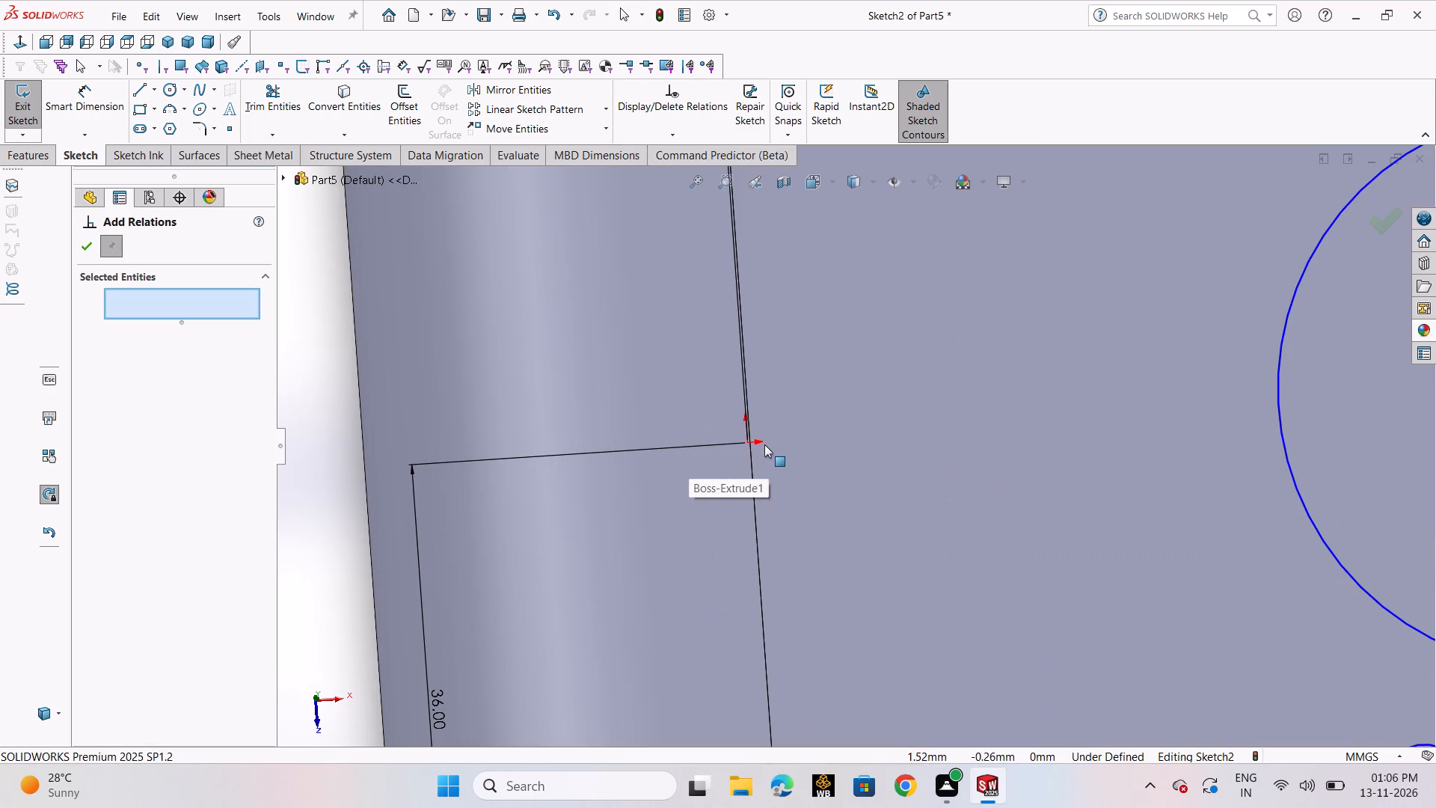
scroll(746, 443, down, 6)
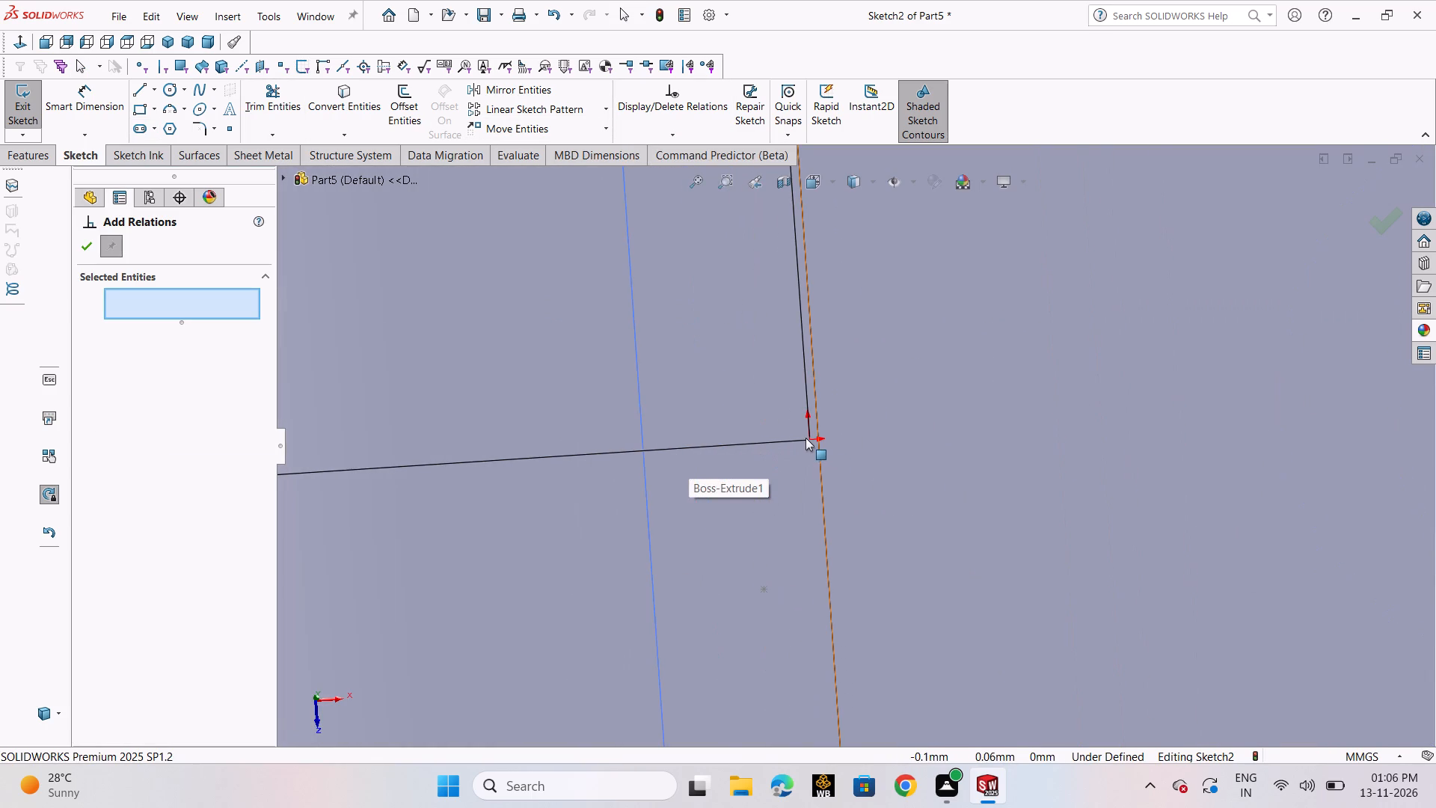
scroll(817, 441, up, 2)
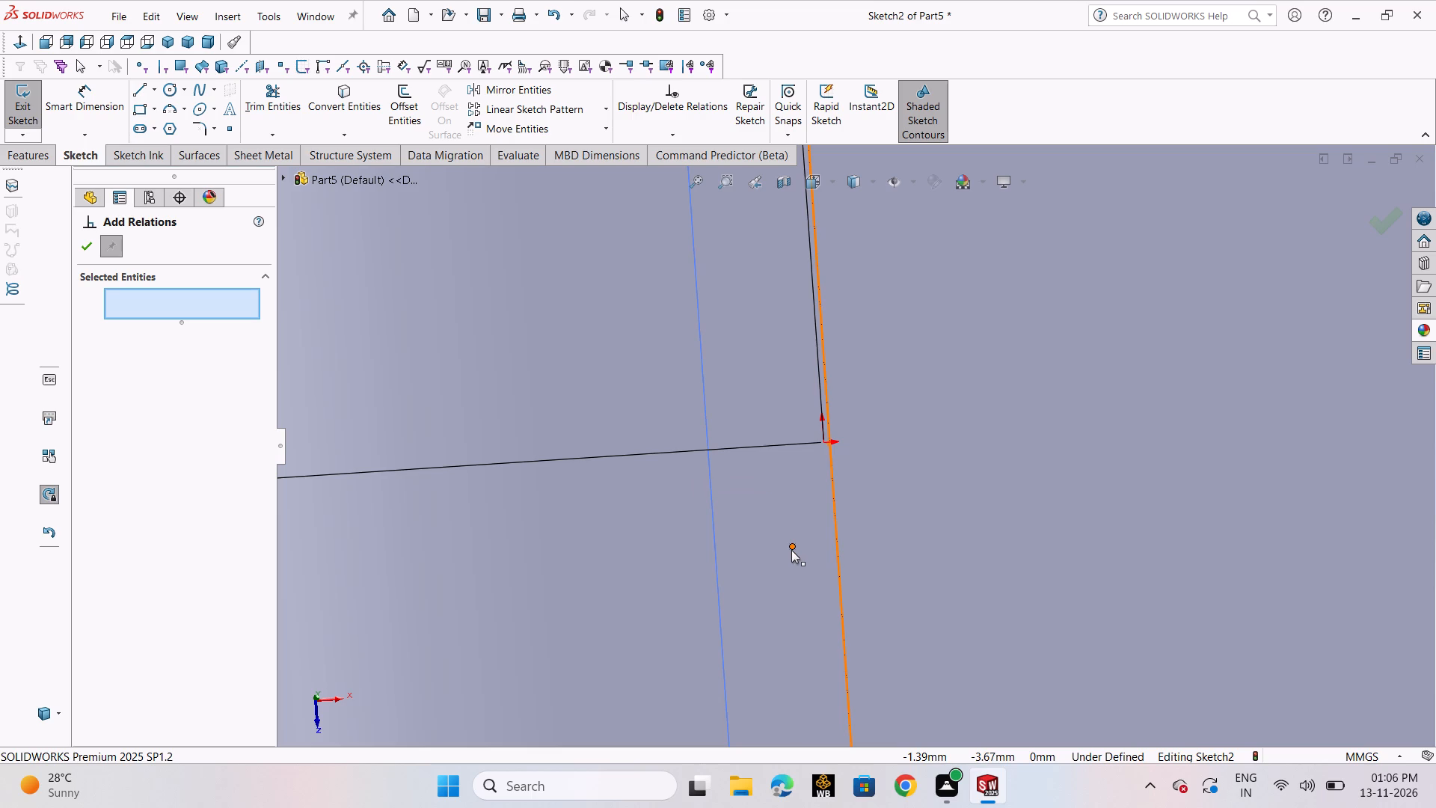
click(791, 550)
scroll(909, 435, up, 11)
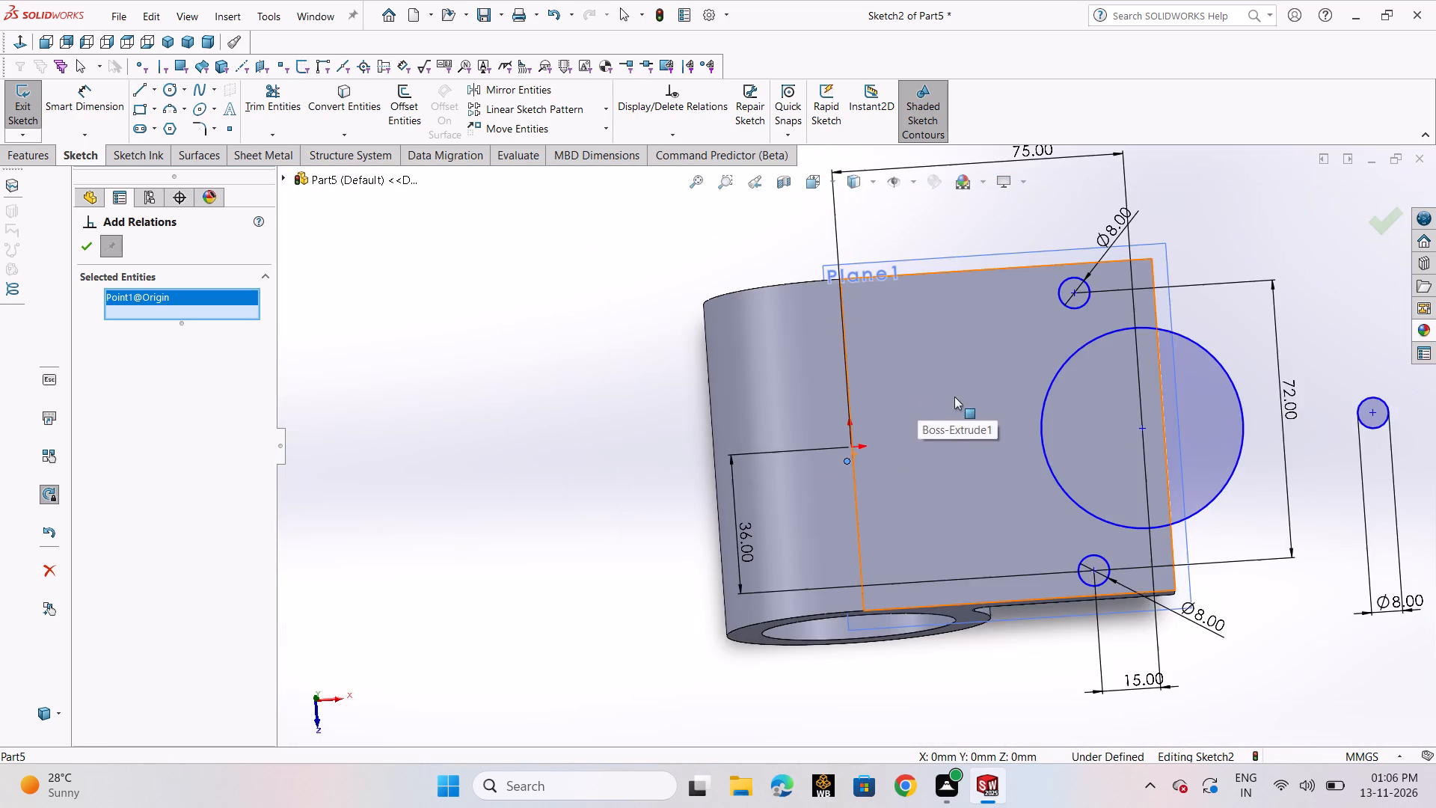
middle_drag(960, 394, 957, 426)
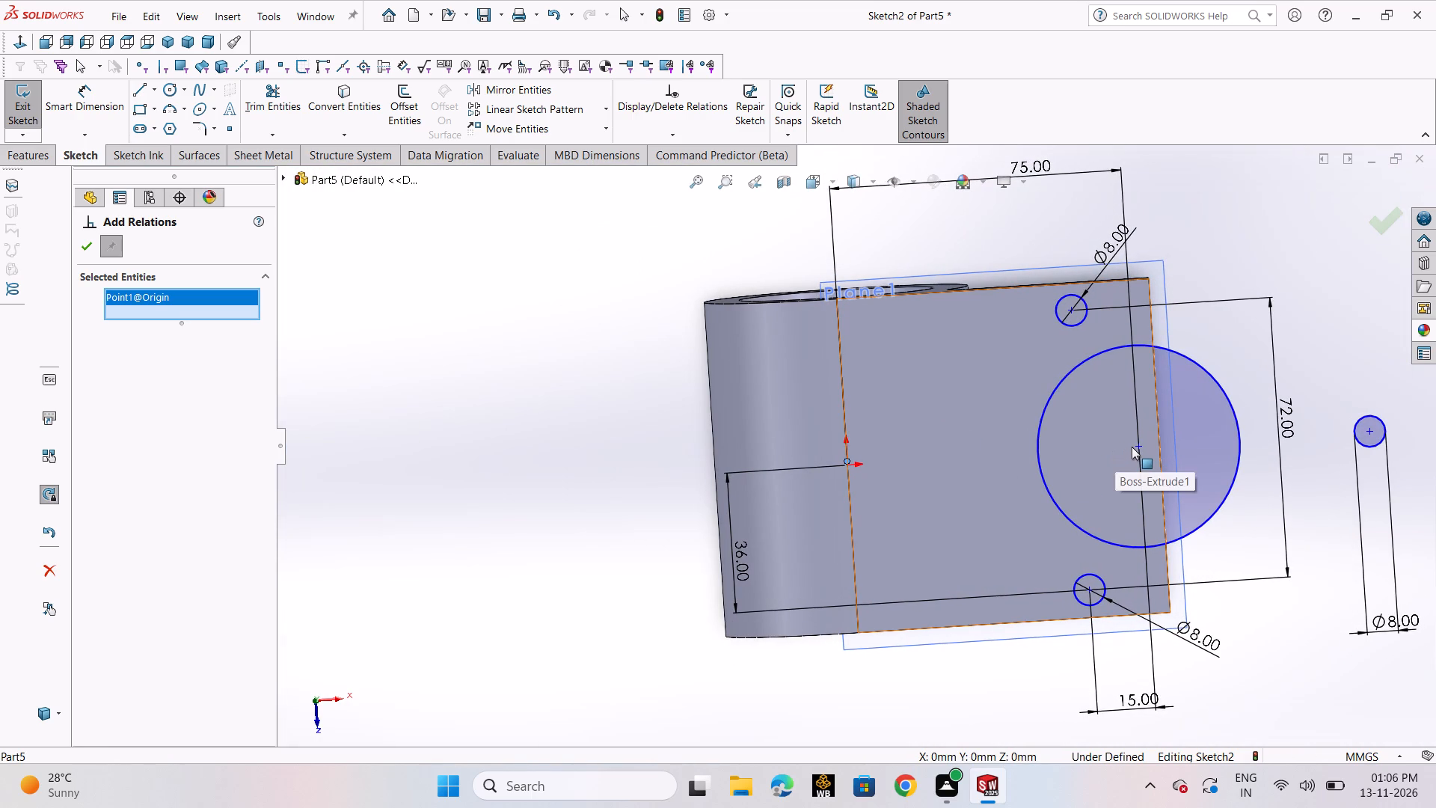
click(1139, 447)
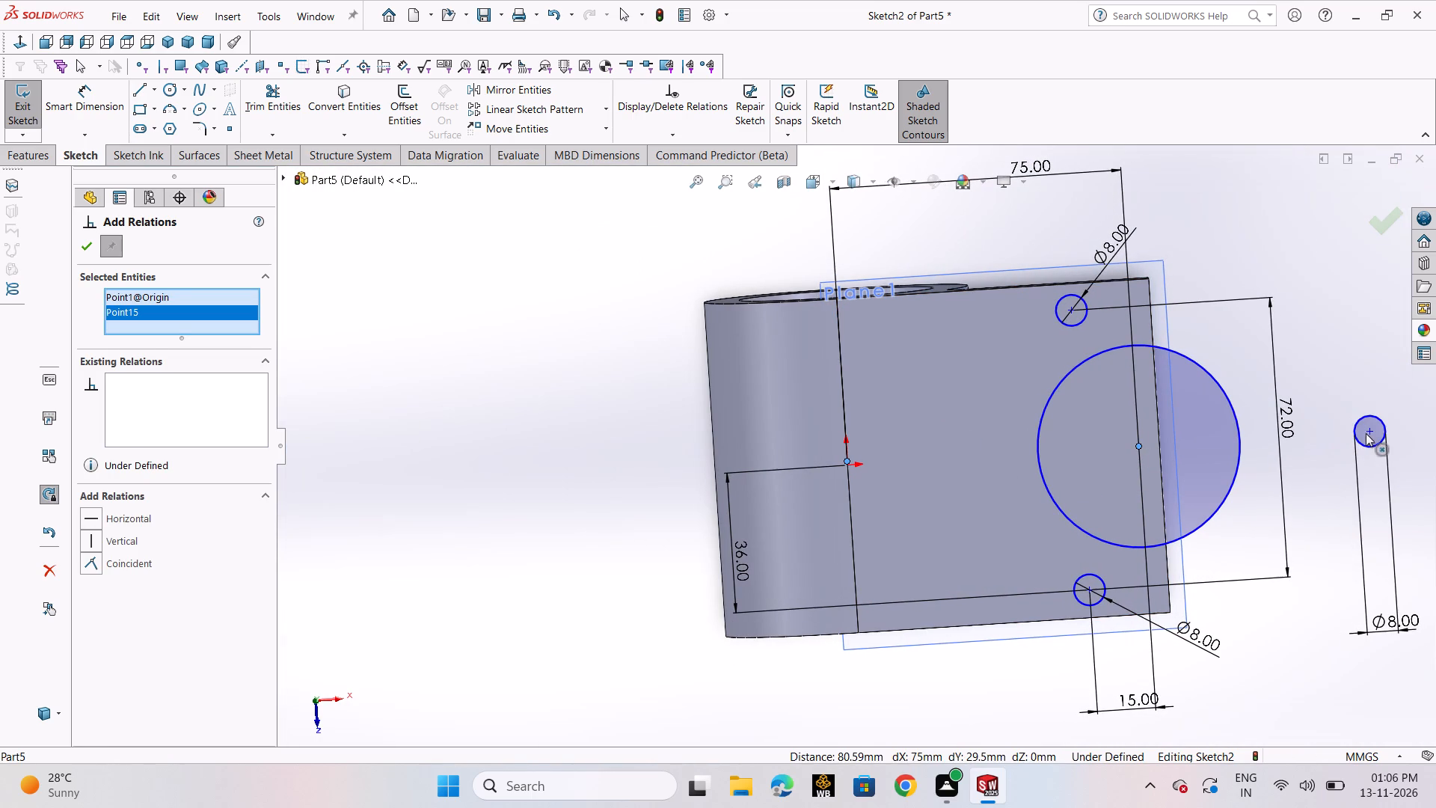
click(1370, 433)
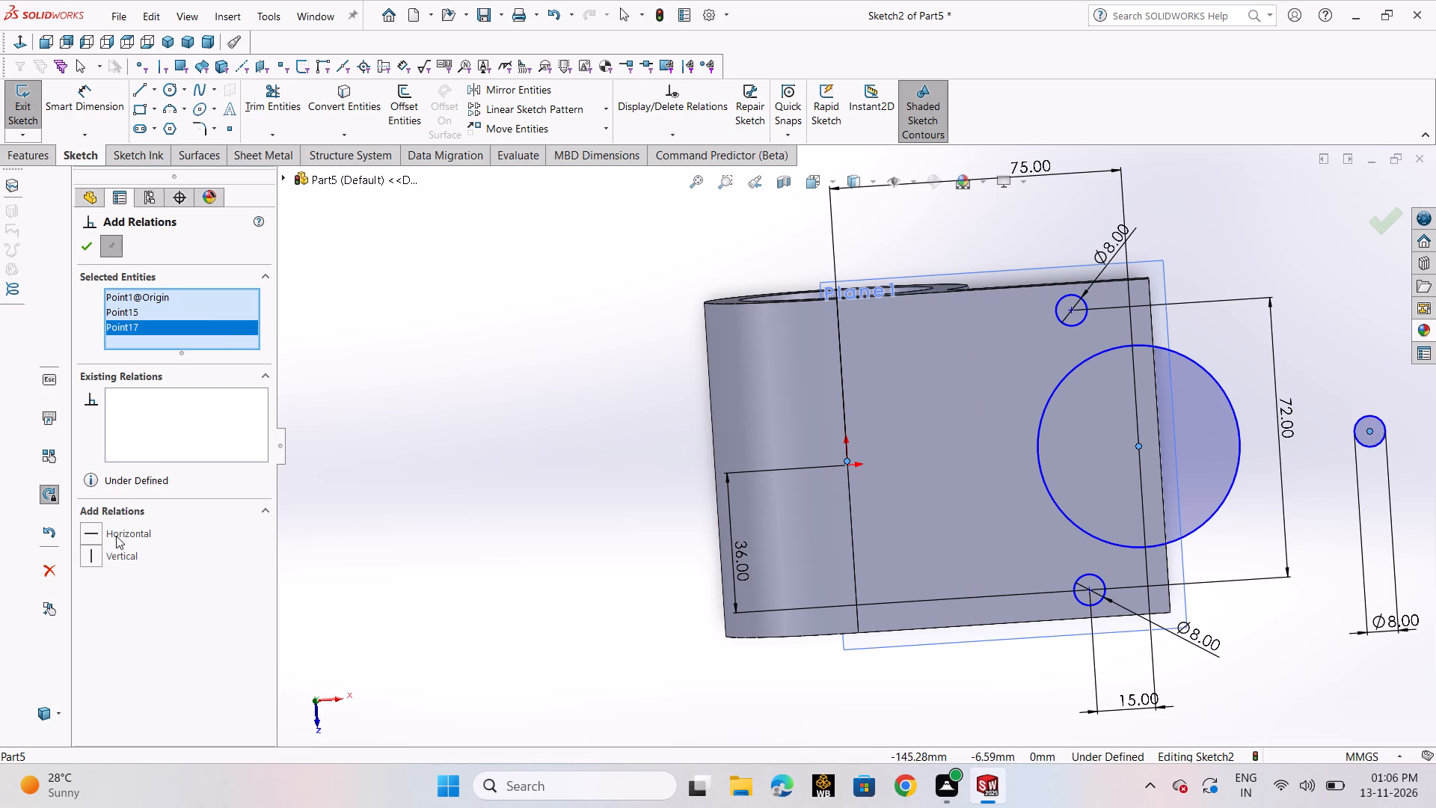
click(116, 536)
click(116, 536)
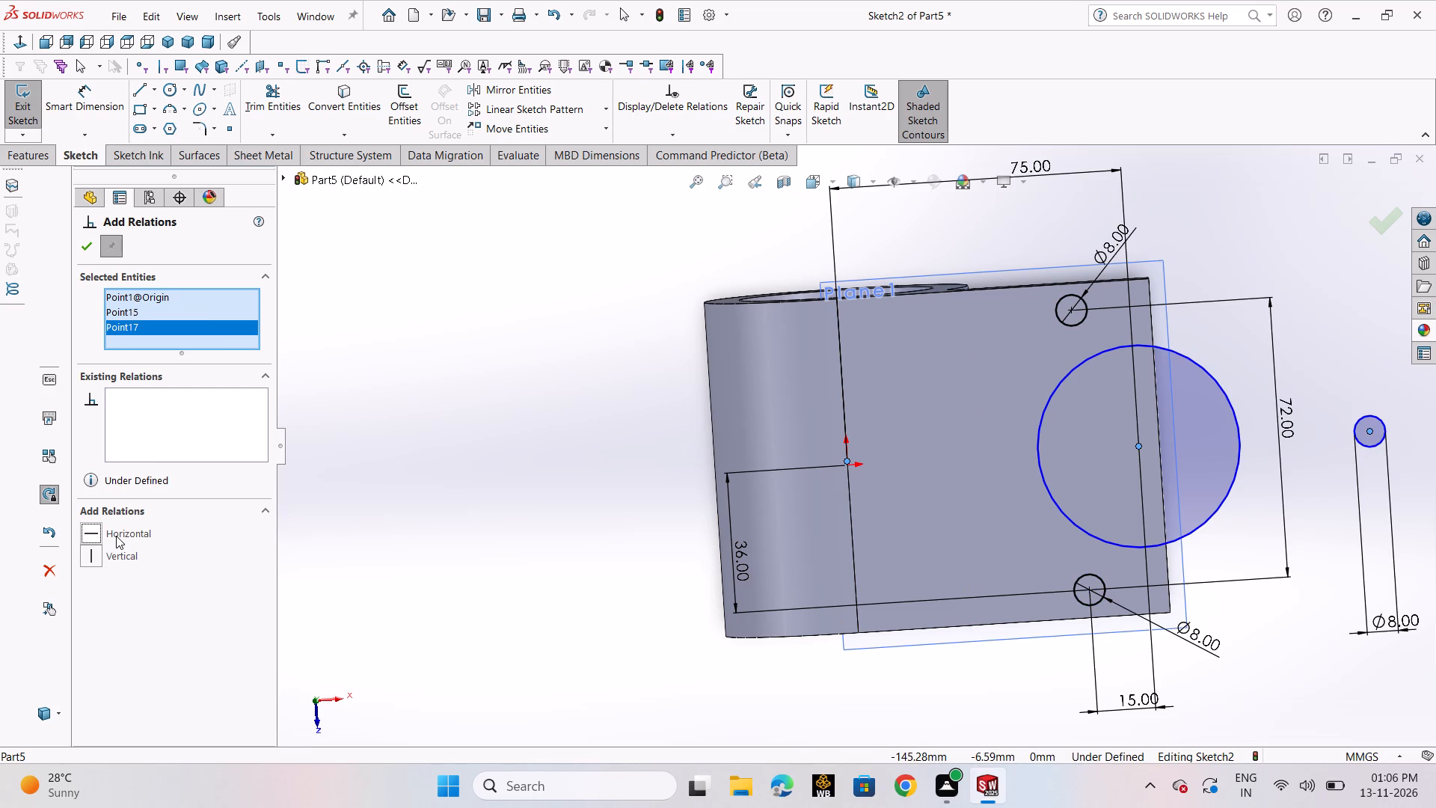
click(85, 252)
click(456, 408)
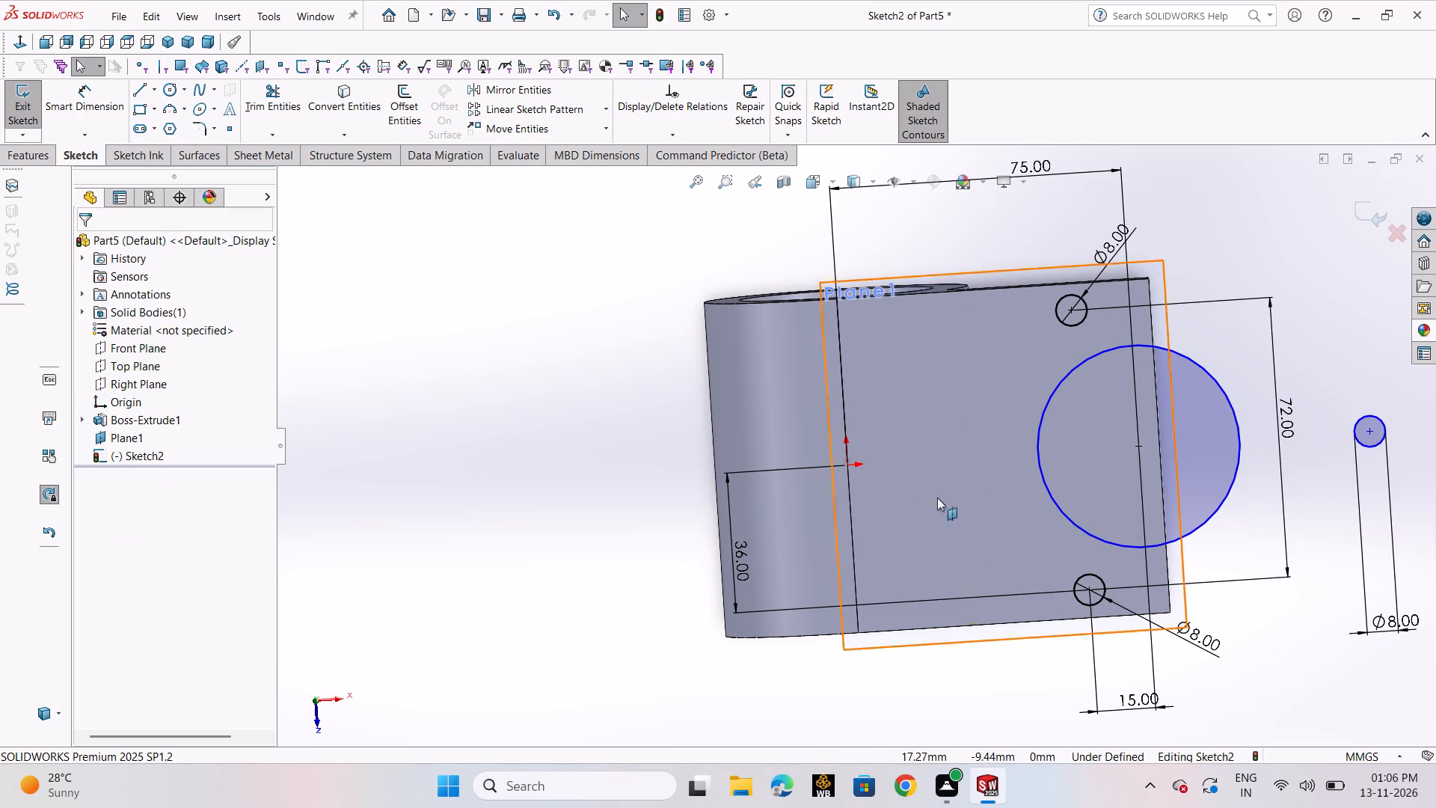
Dimension the distance between the centres of the large circle and the outer 8 mm circle as 40 mm.
scroll(1190, 459, up, 3)
scroll(1190, 459, down, 3)
scroll(1127, 450, up, 1)
middle_drag(1105, 445, 1096, 438)
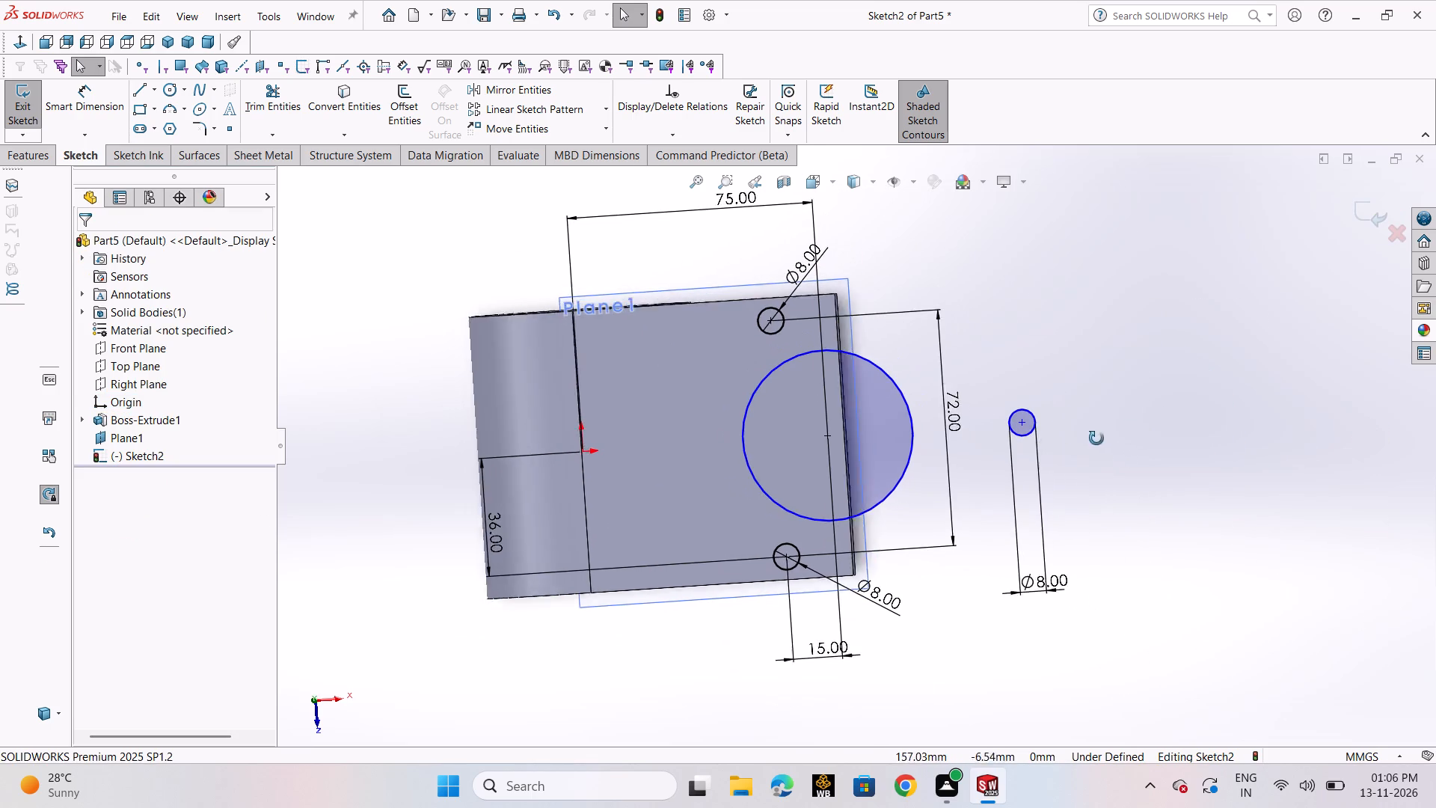
middle_drag(1096, 438, 1093, 432)
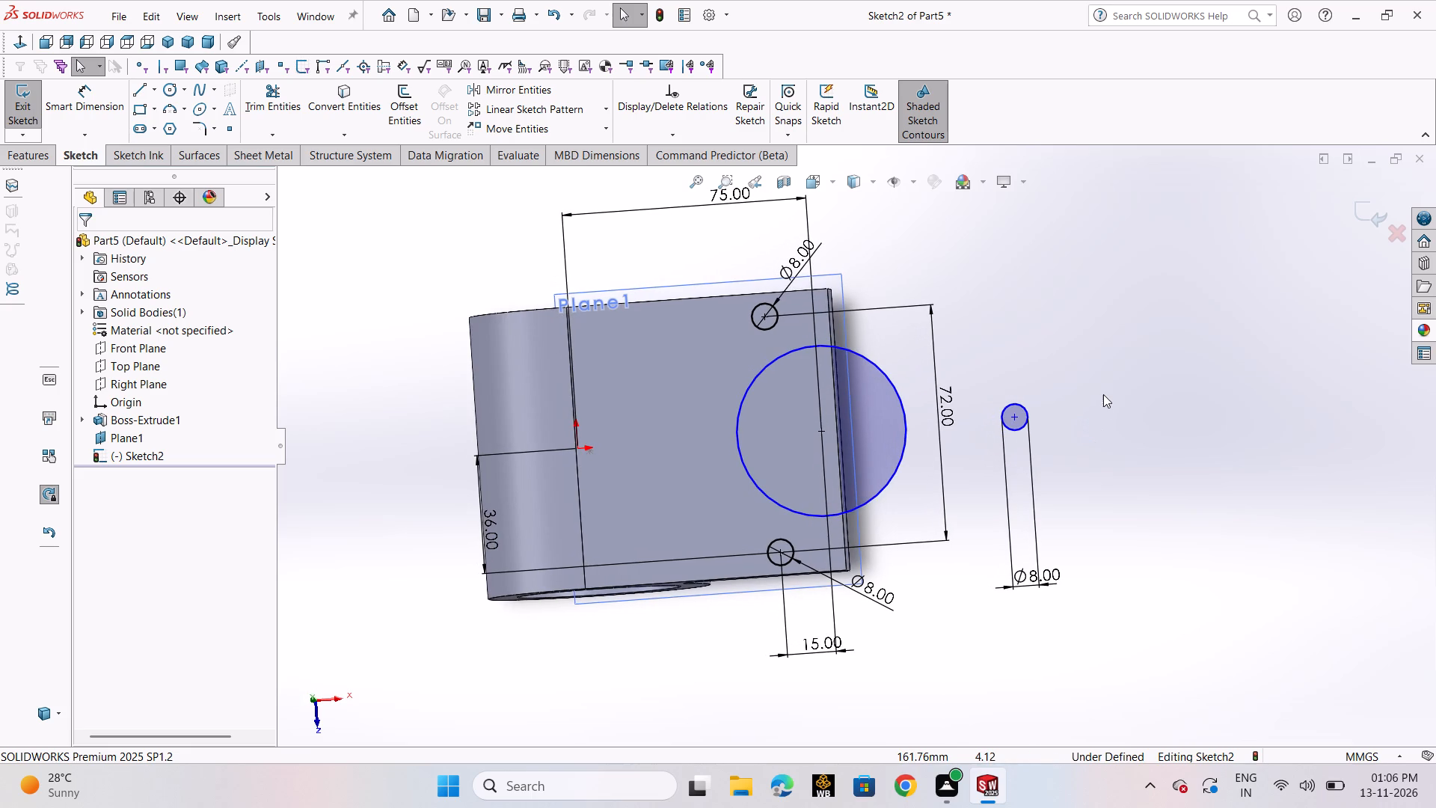
click(79, 105)
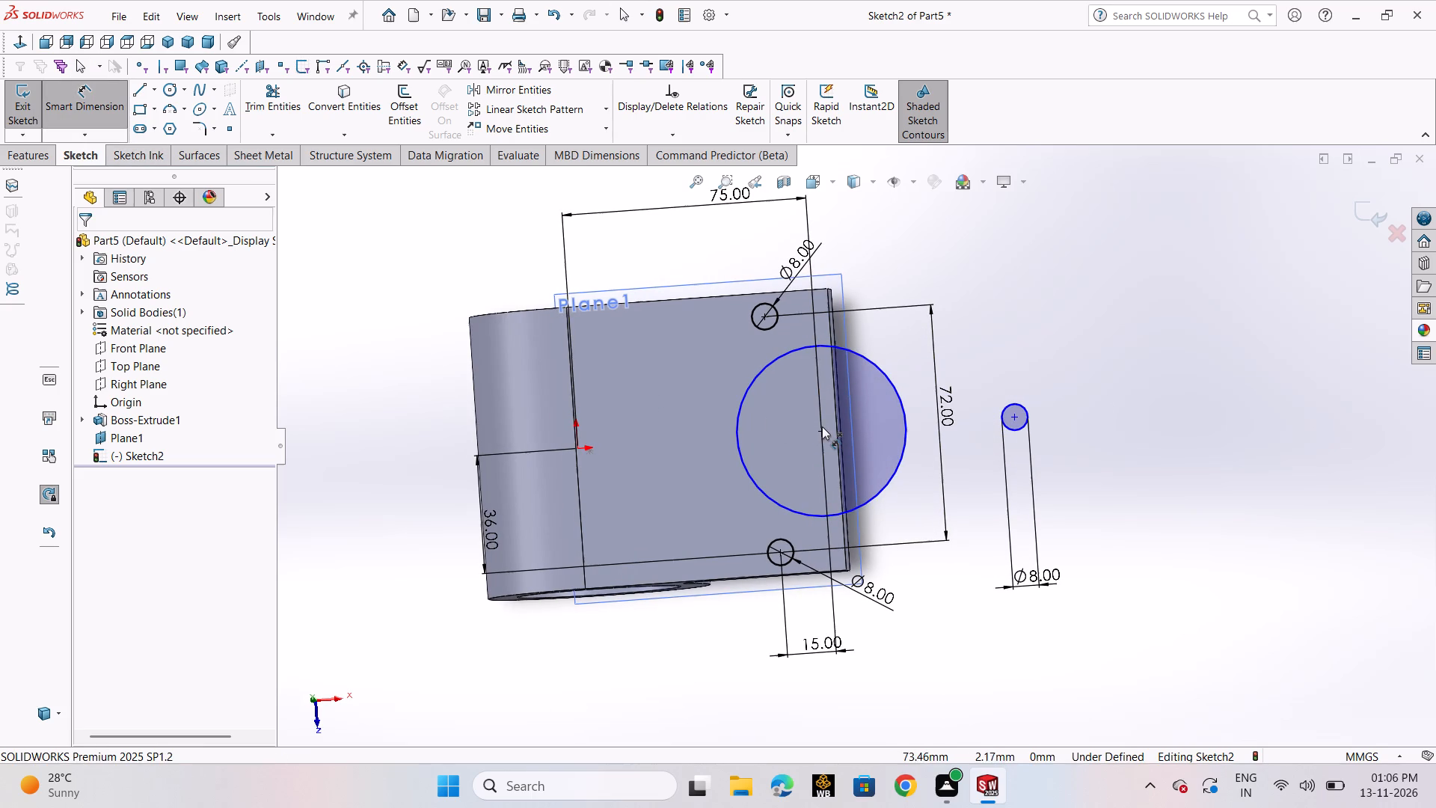
click(823, 430)
click(1010, 417)
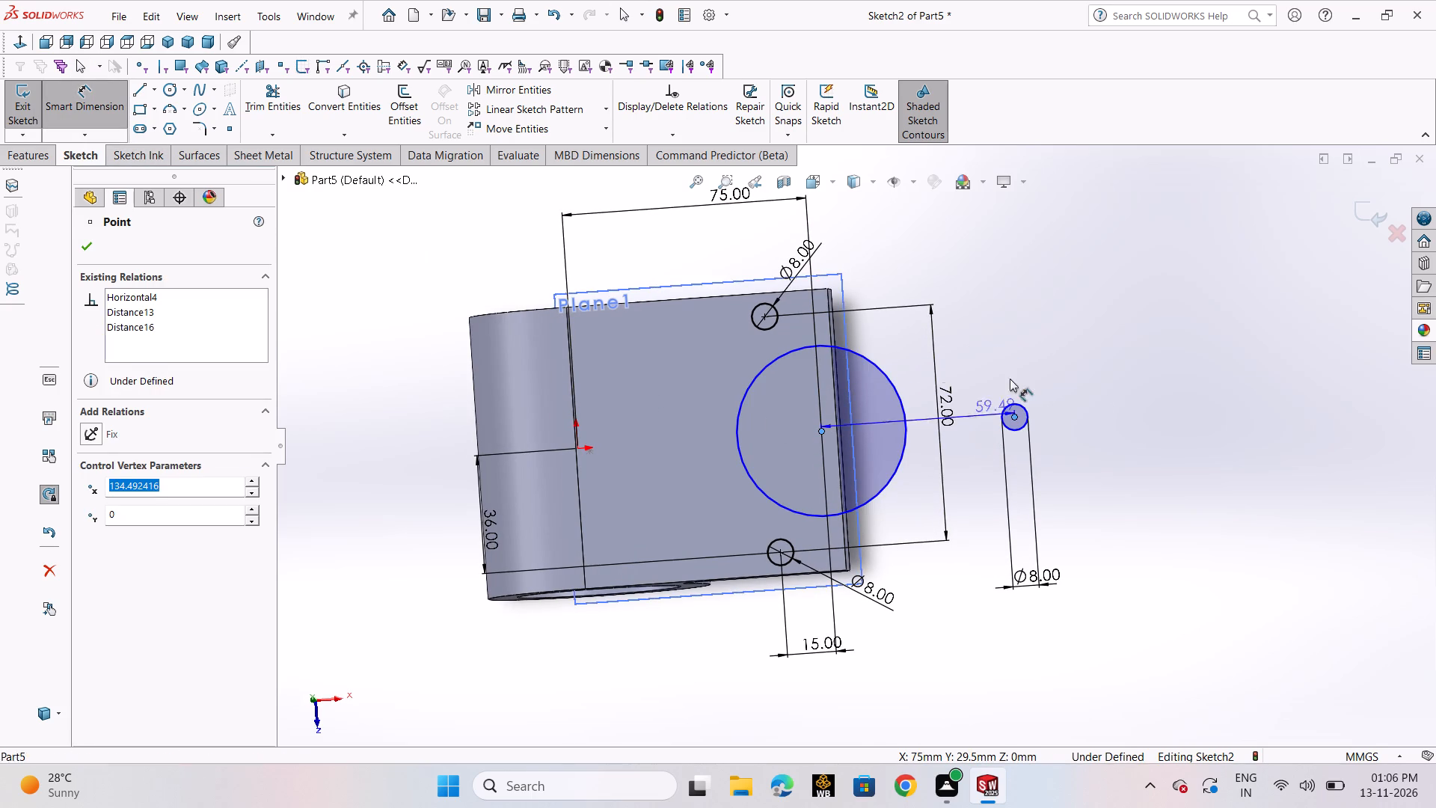
click(991, 341)
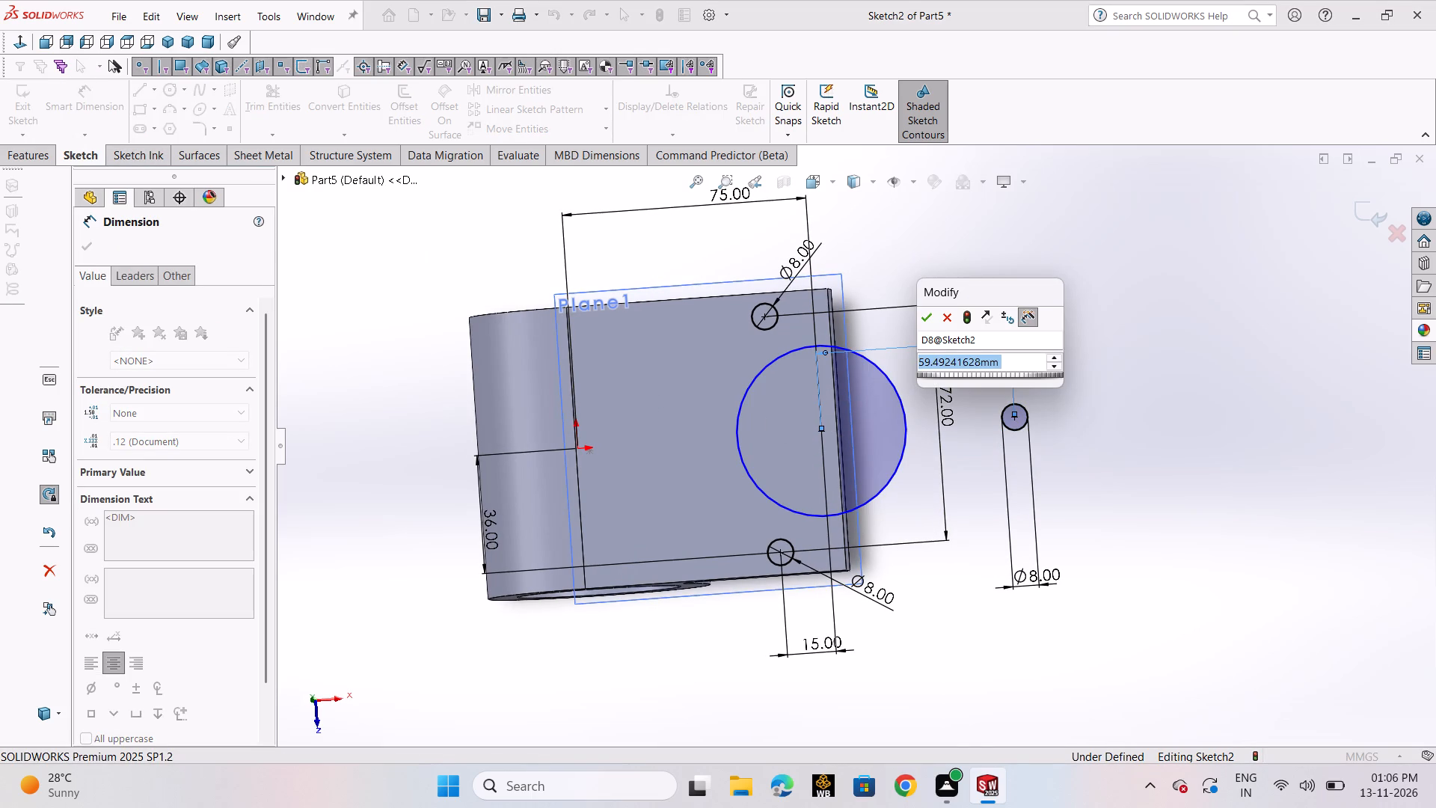
text(40)
key(Return)
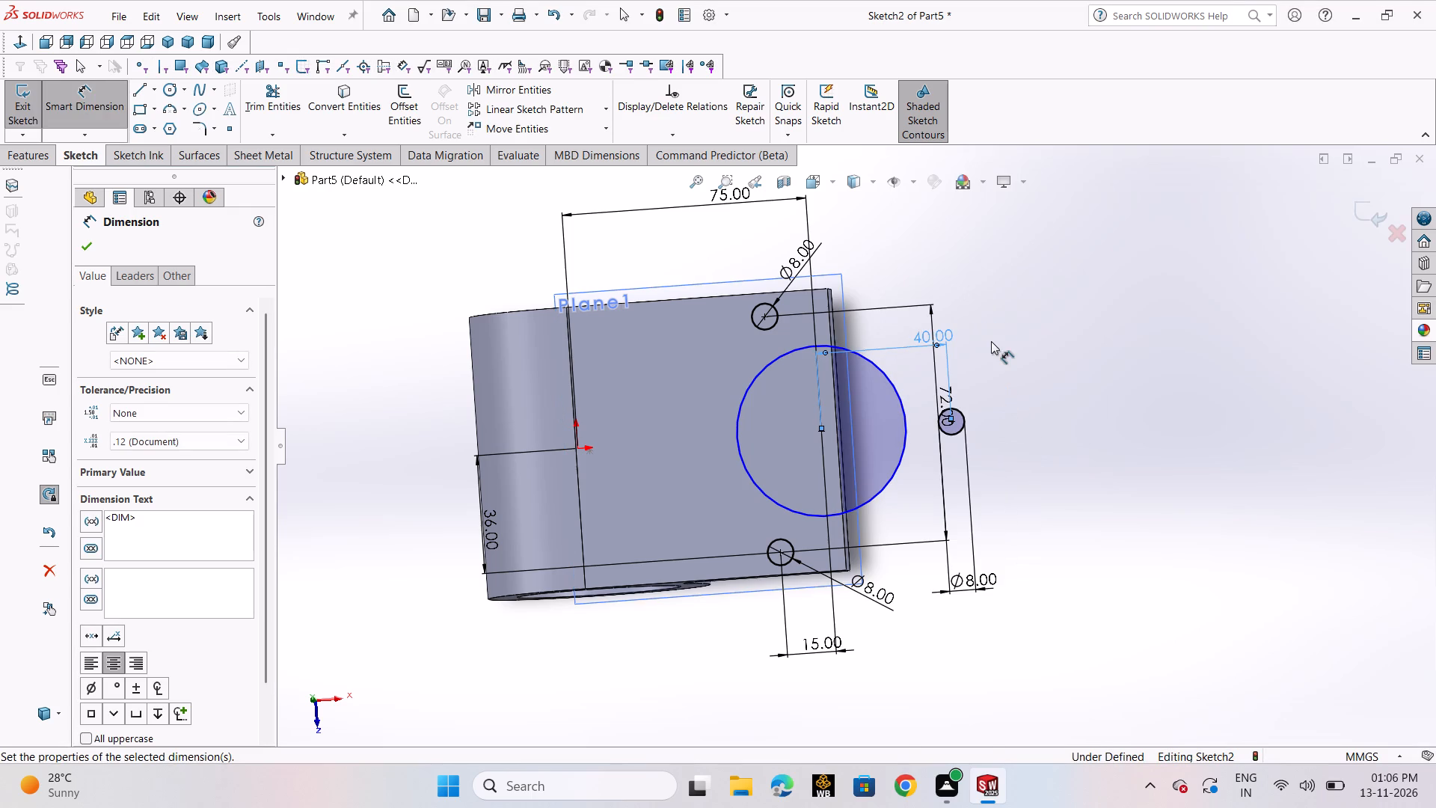
click(91, 249)
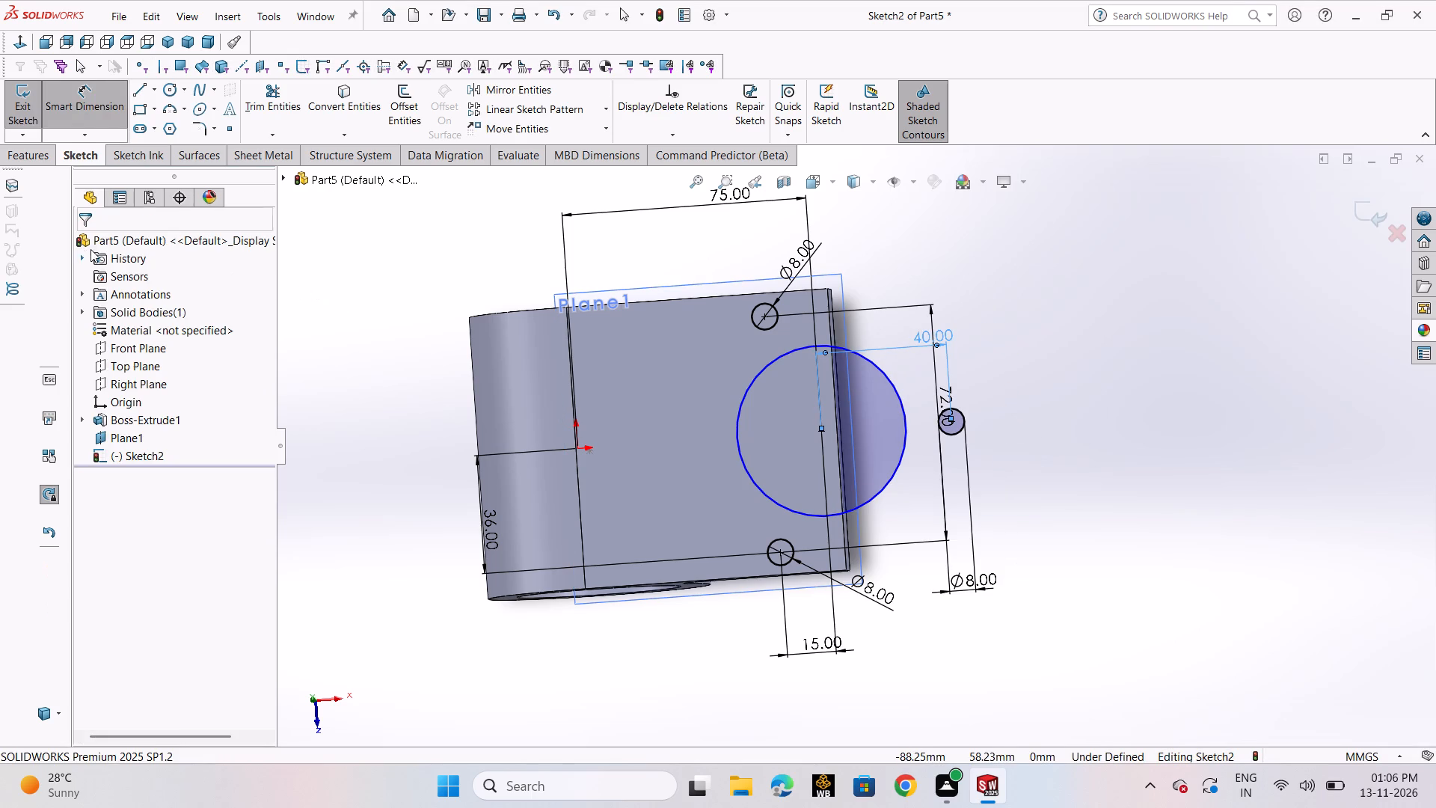
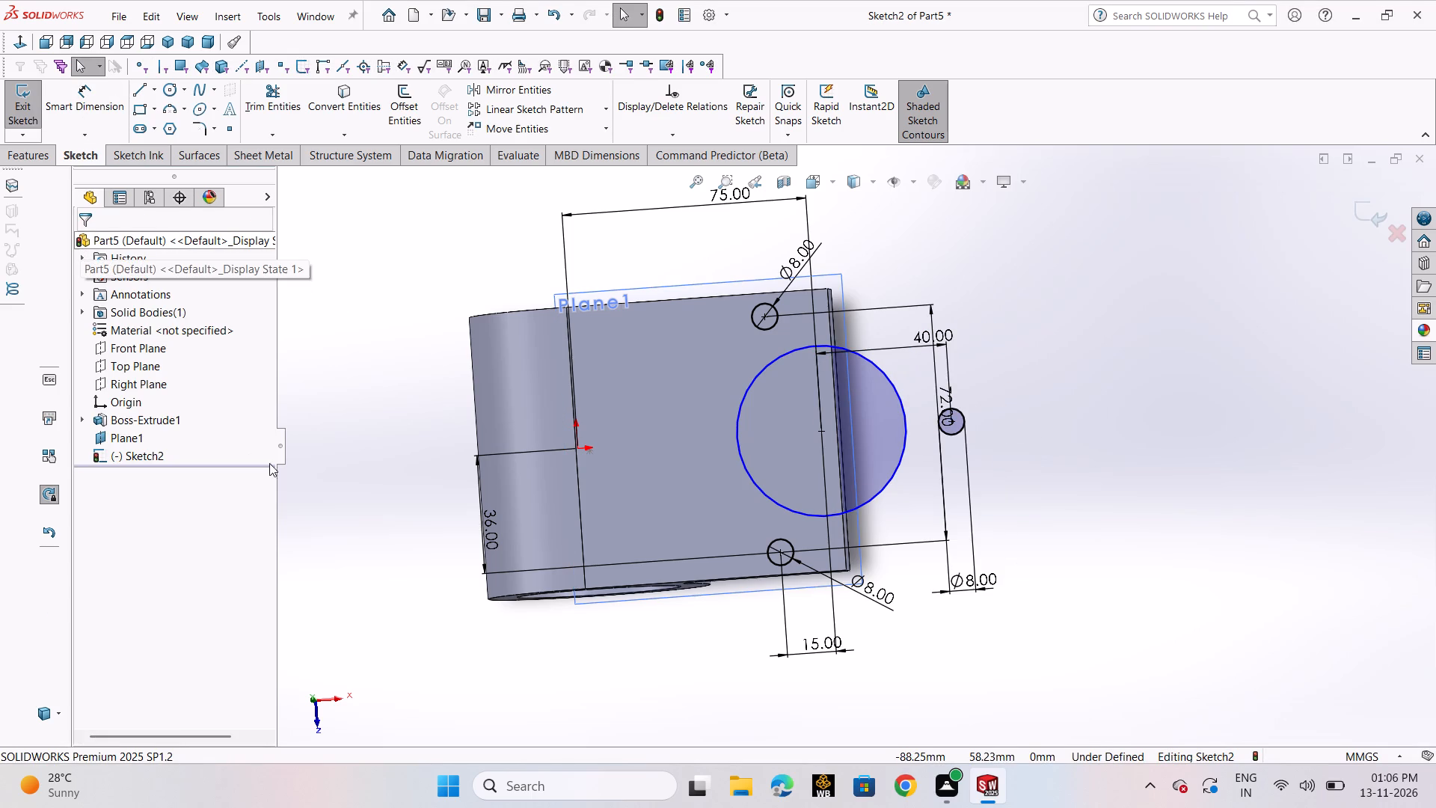
Convert the large circle at the arm's free end into construction geometry.
click(894, 473)
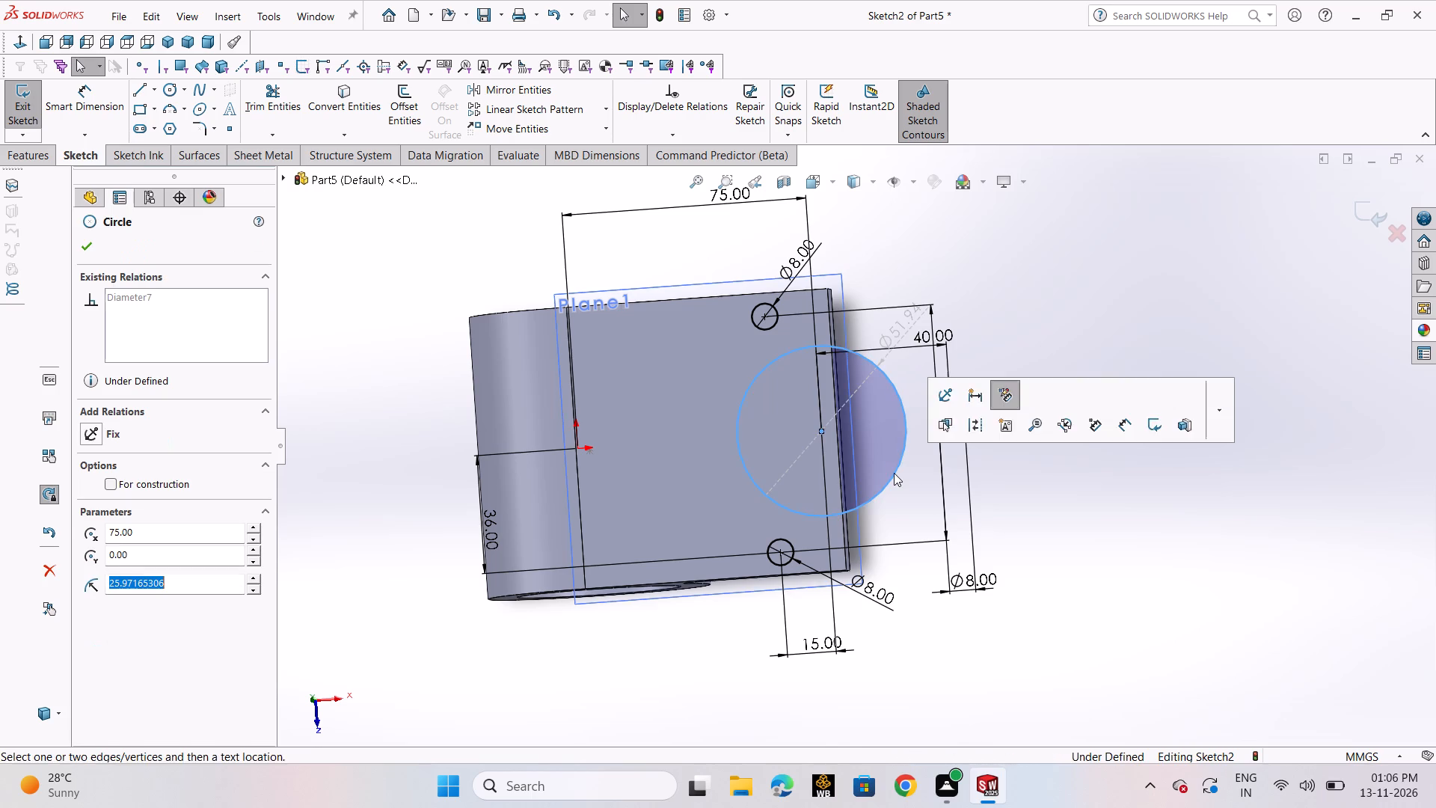
right_click(894, 473)
click(950, 446)
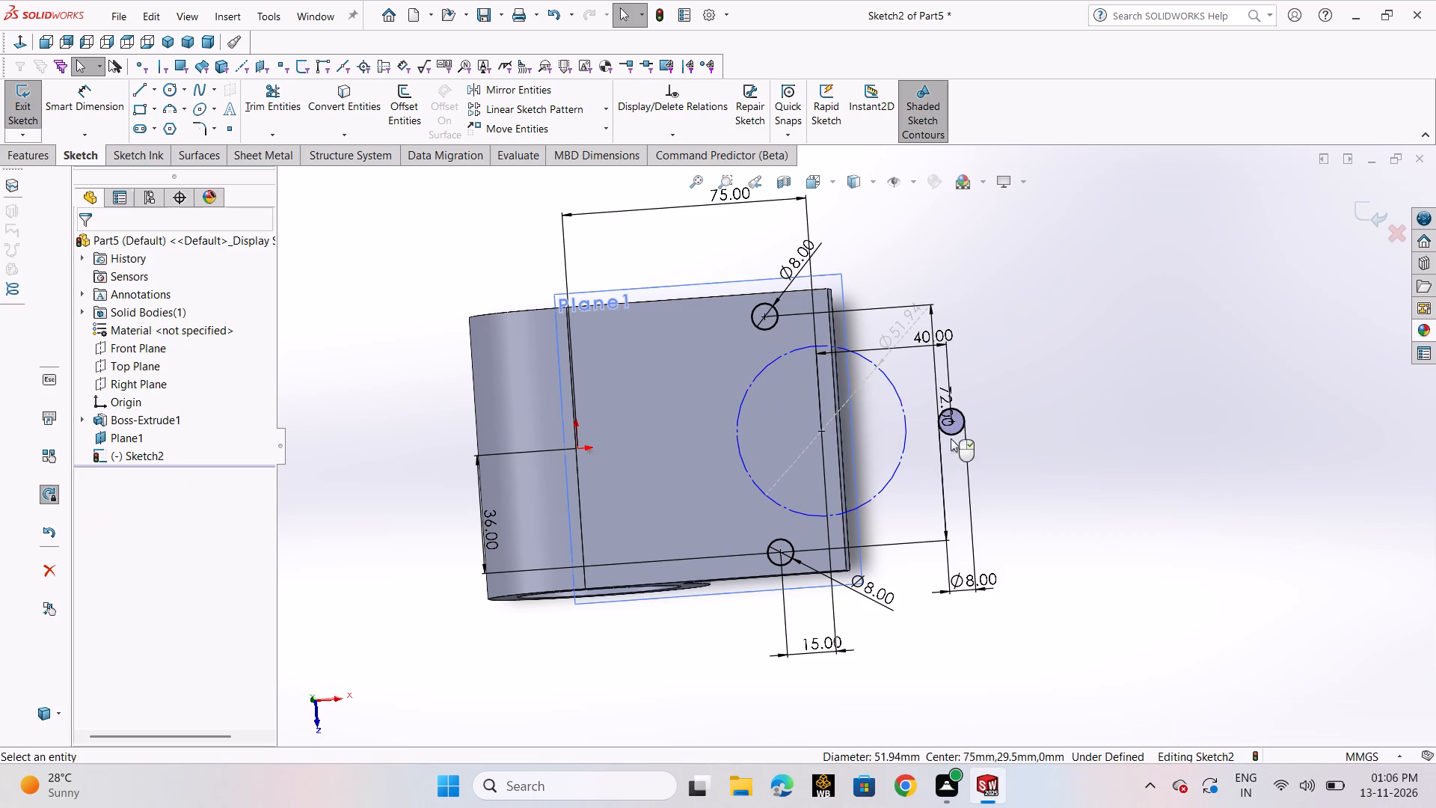
click(1016, 361)
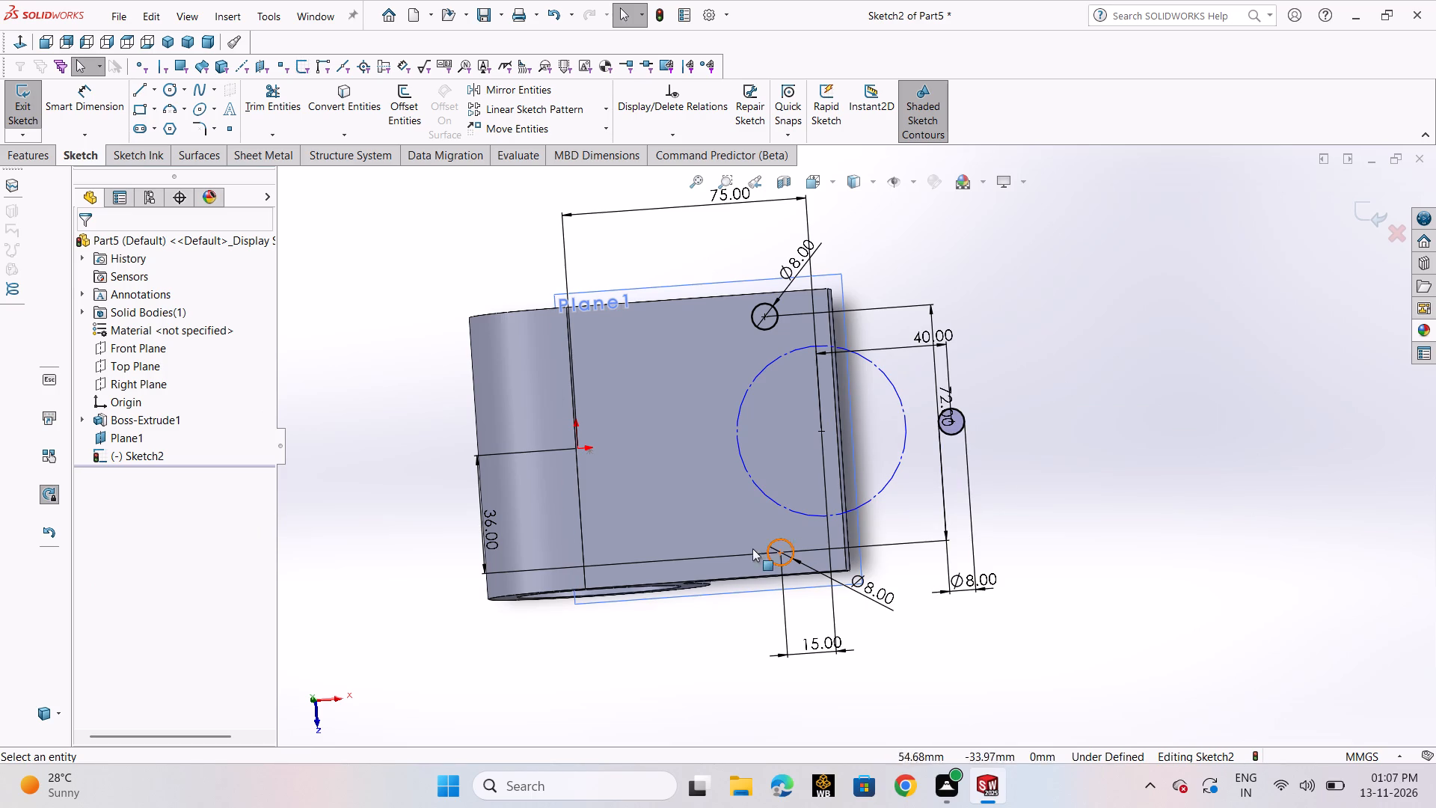
Sketch a circle about 14 mm in diameter concentric with the lower 8 mm circle.
click(169, 91)
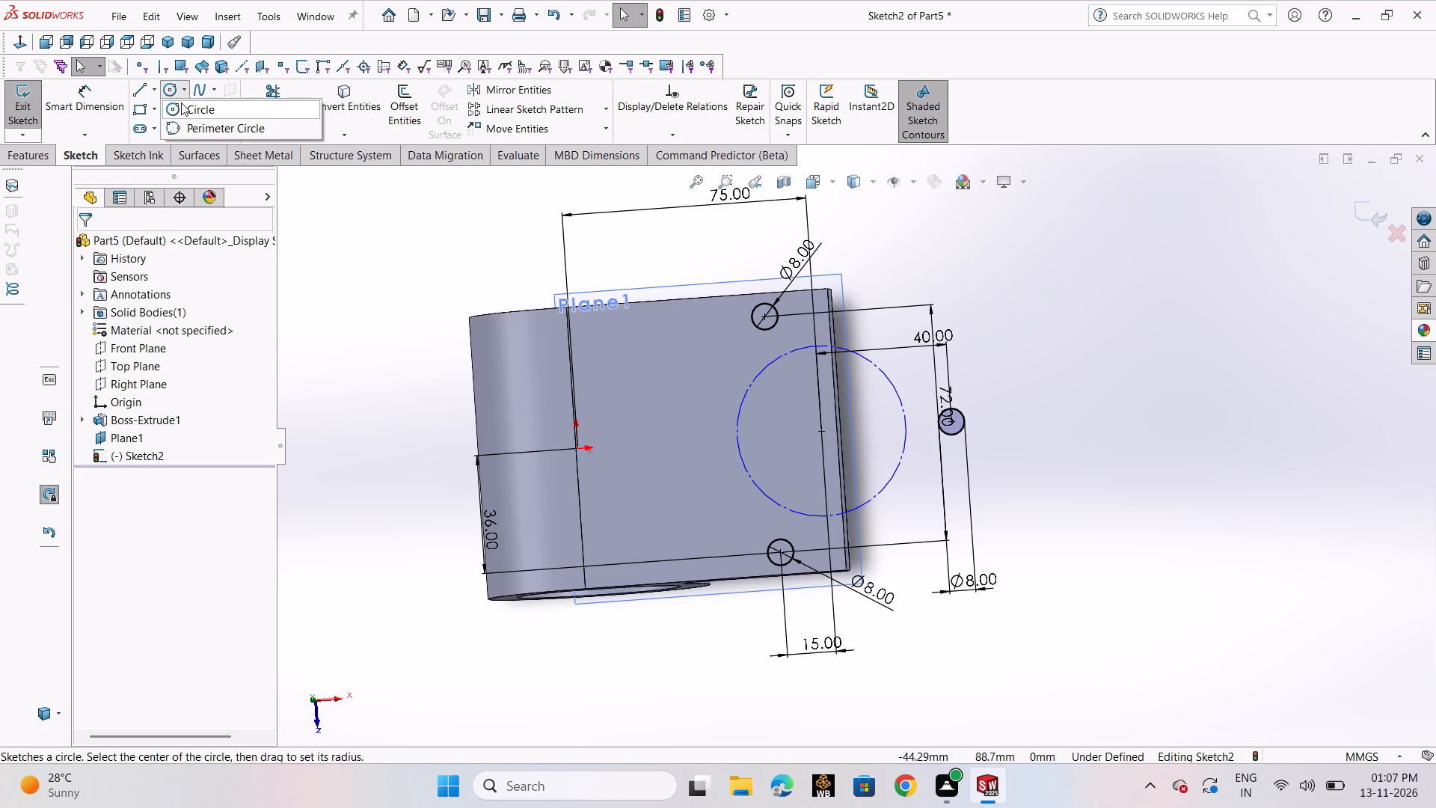
click(181, 102)
scroll(708, 498, down, 2)
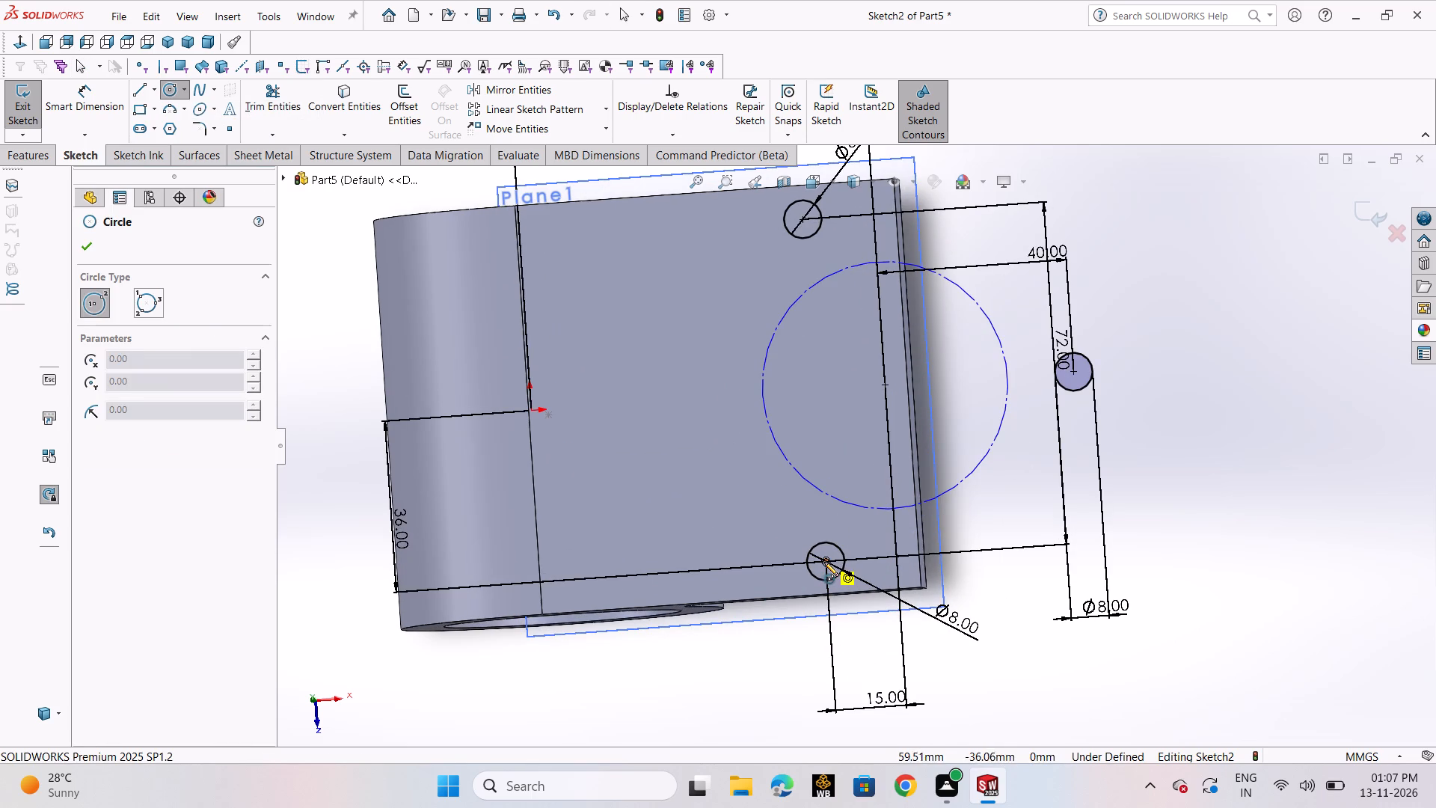
click(824, 562)
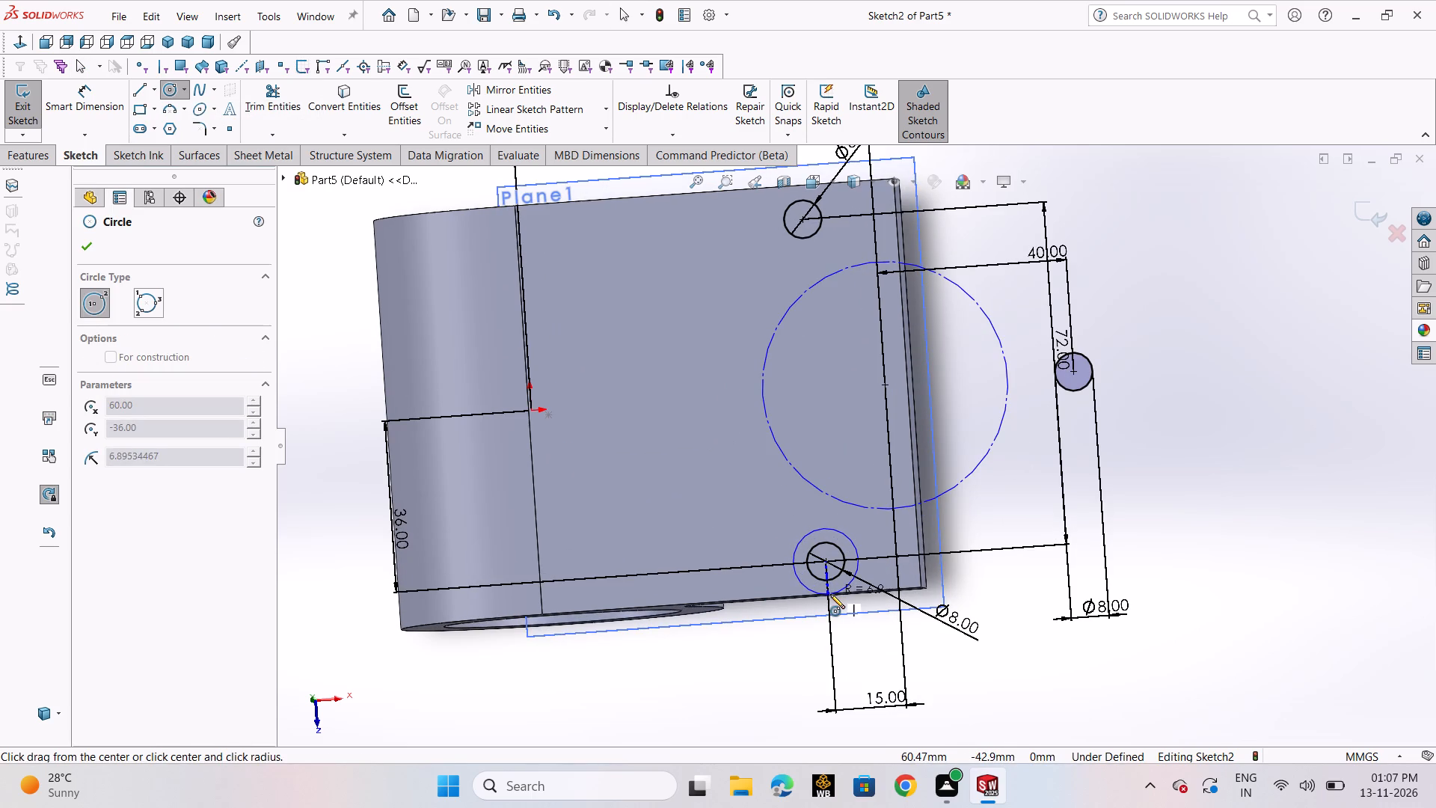
click(830, 594)
right_click(830, 594)
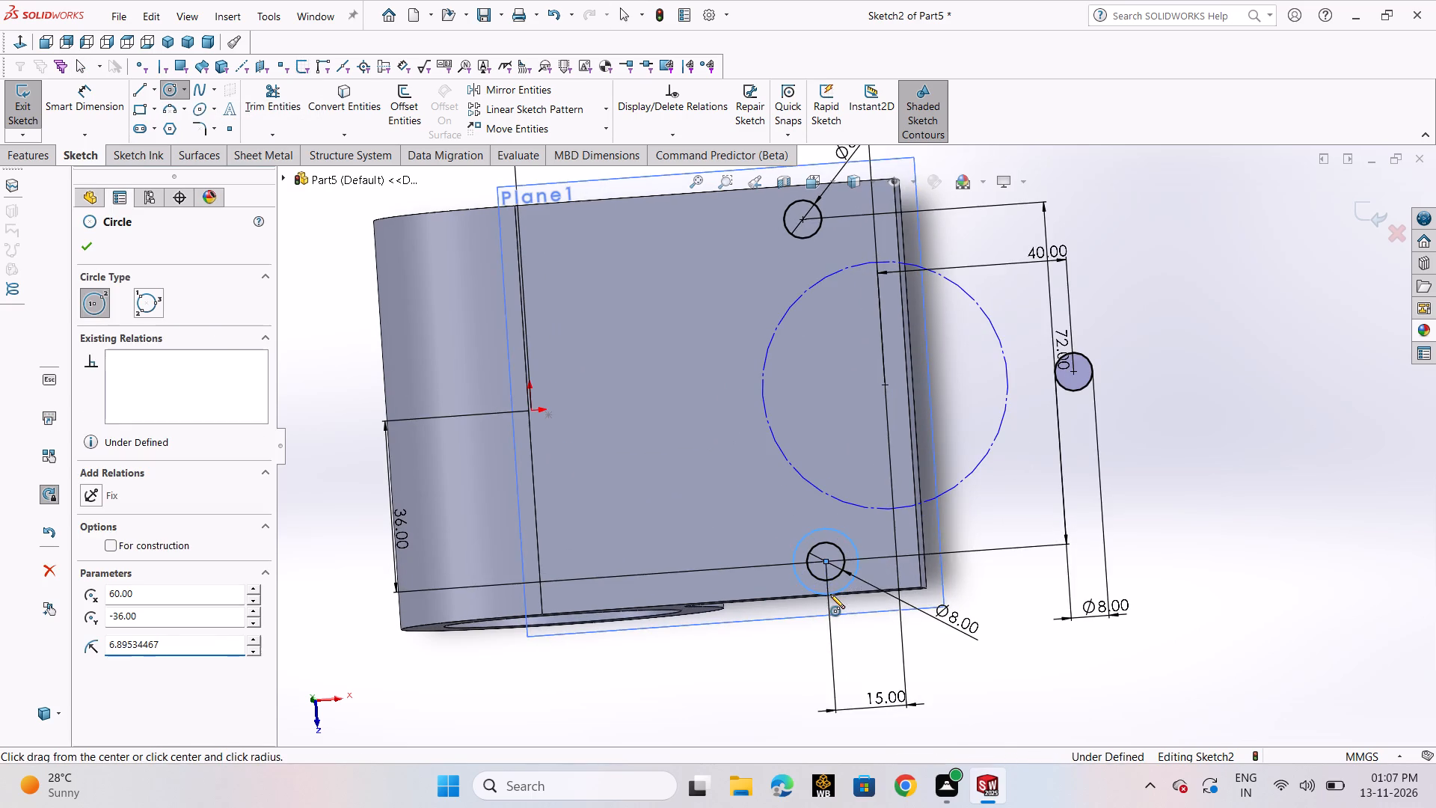
click(862, 603)
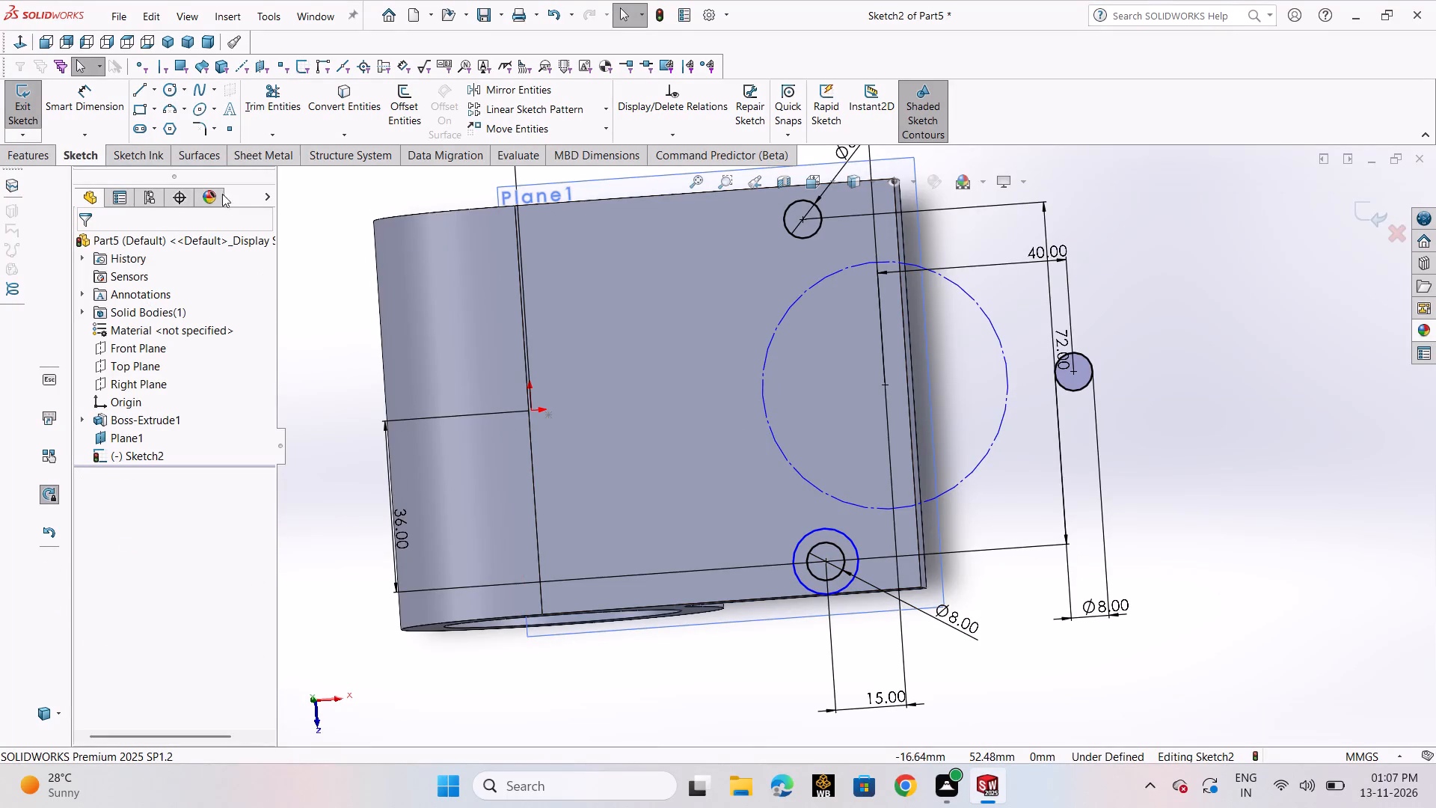
Sketch a circle about 14 mm in diameter concentric with the upper 8 mm circle.
click(176, 93)
click(181, 102)
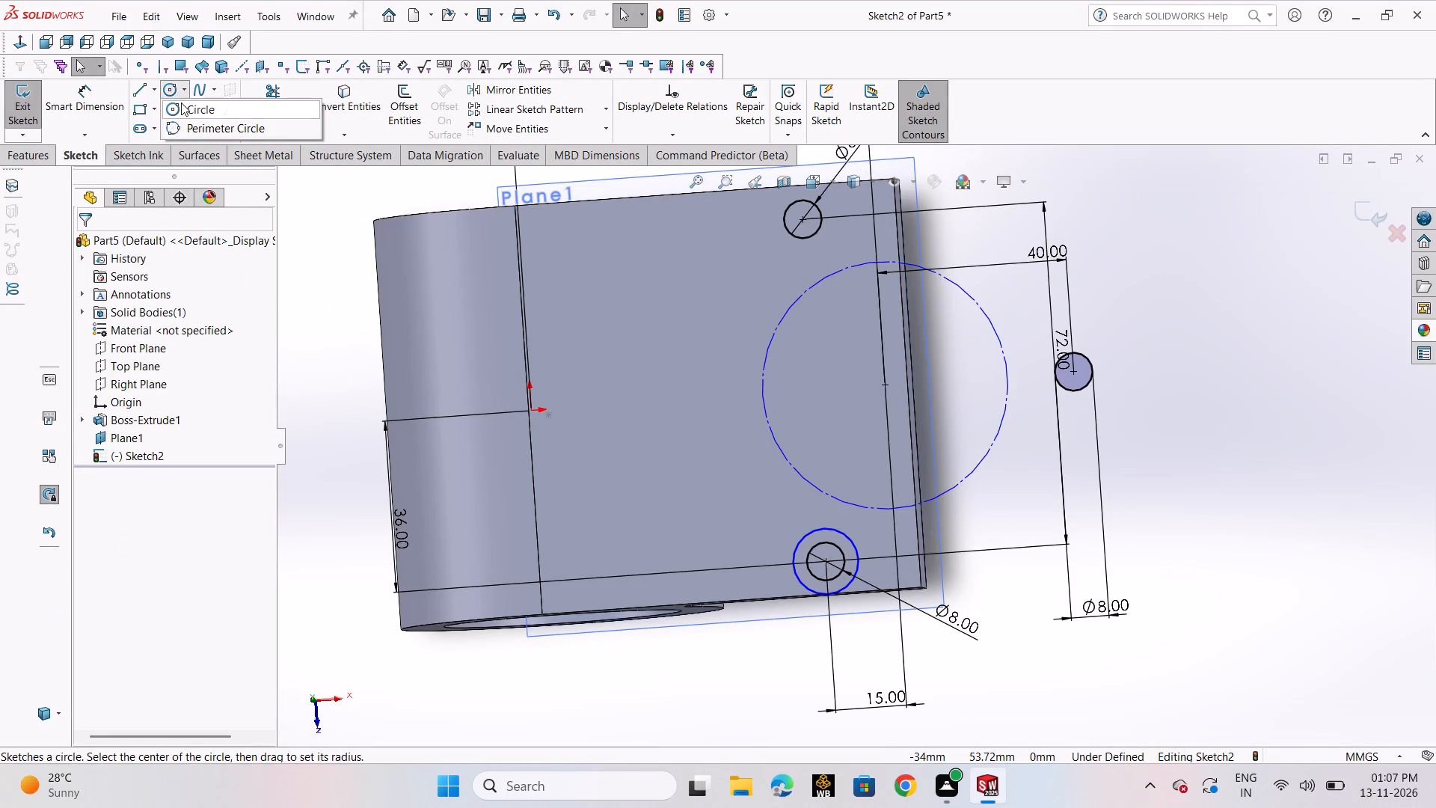
scroll(823, 247, down, 4)
click(792, 246)
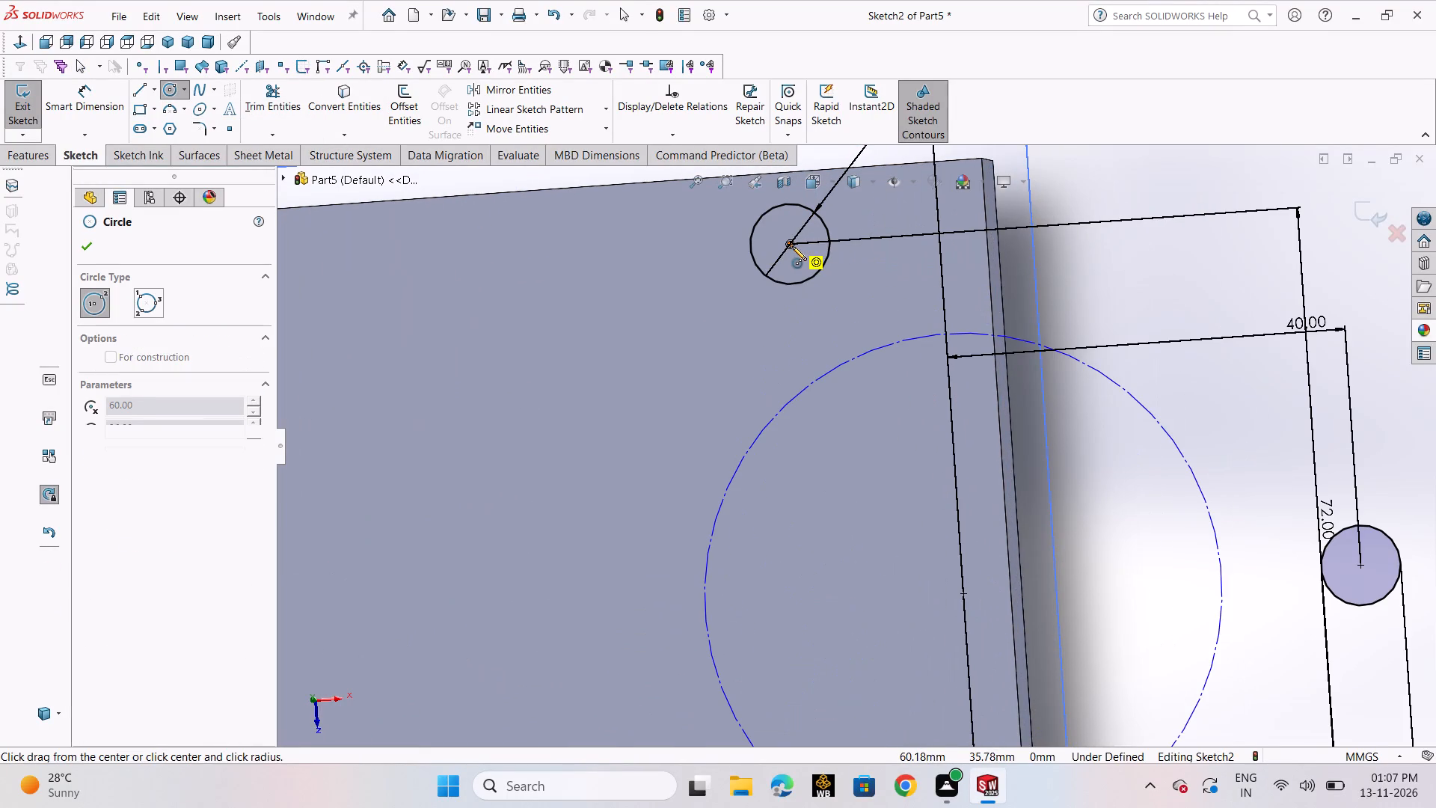
scroll(795, 236, up, 2)
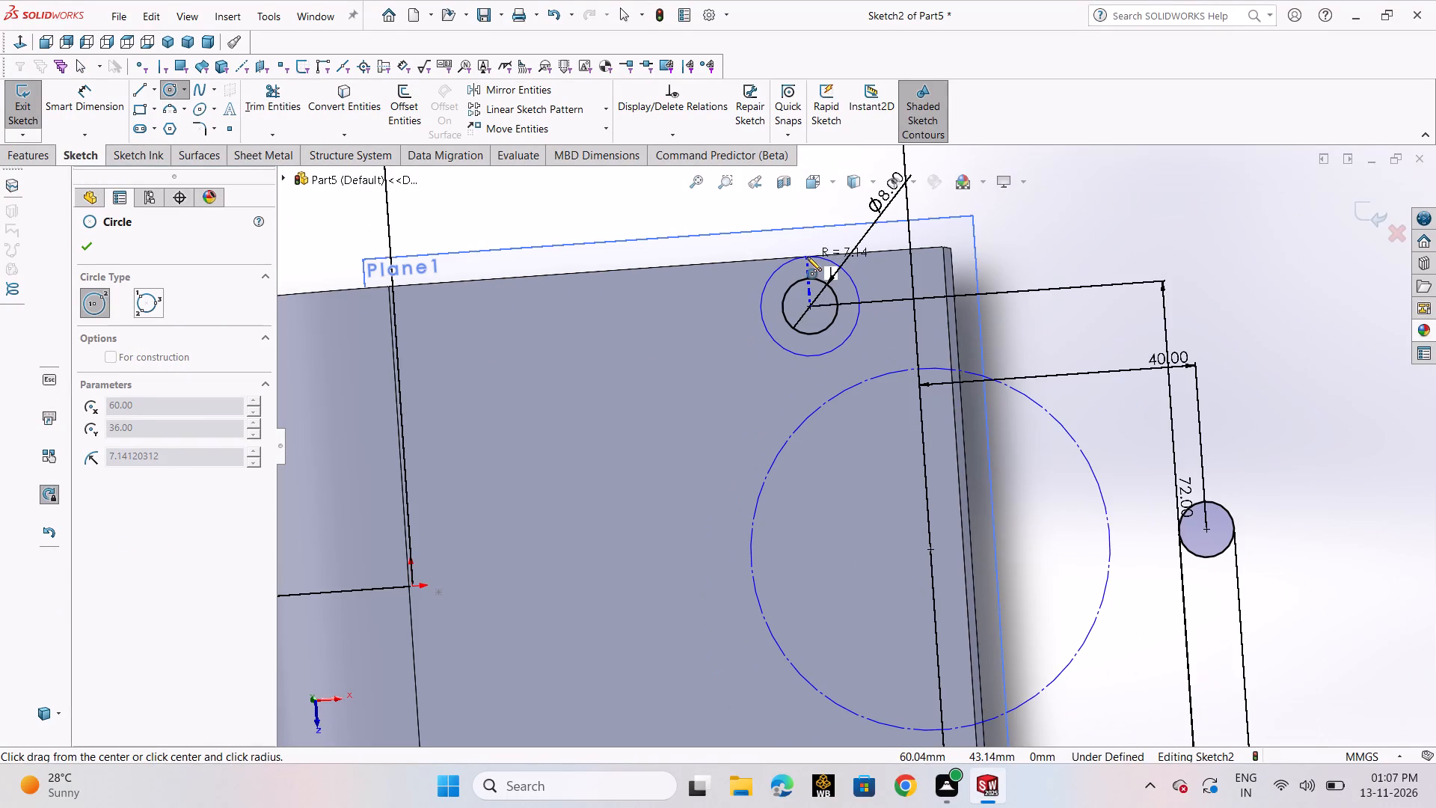
click(807, 257)
right_click(807, 257)
click(816, 263)
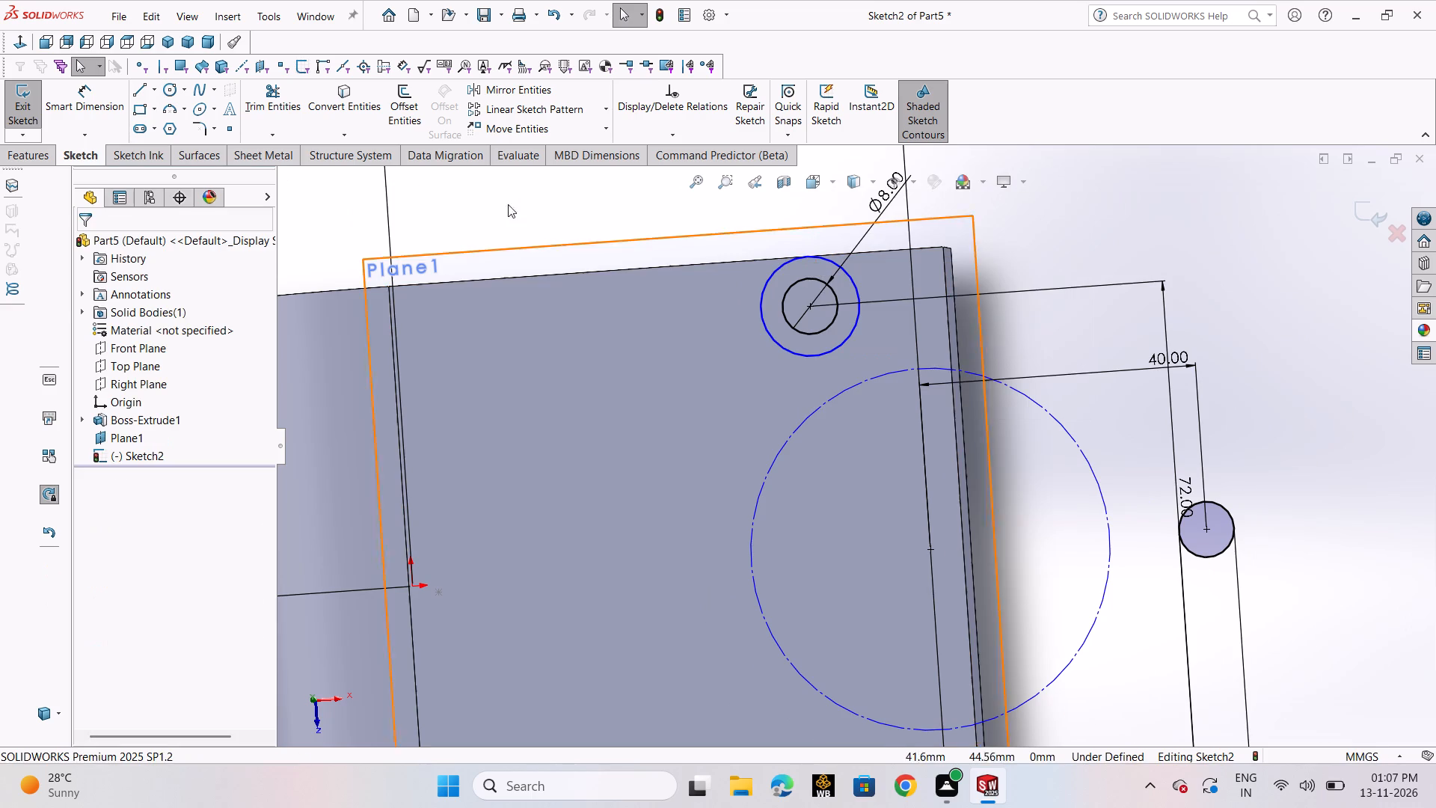
Sketch a circle about 12 mm in diameter concentric with the outer 8 mm circle beyond the arm's end.
click(169, 89)
click(183, 105)
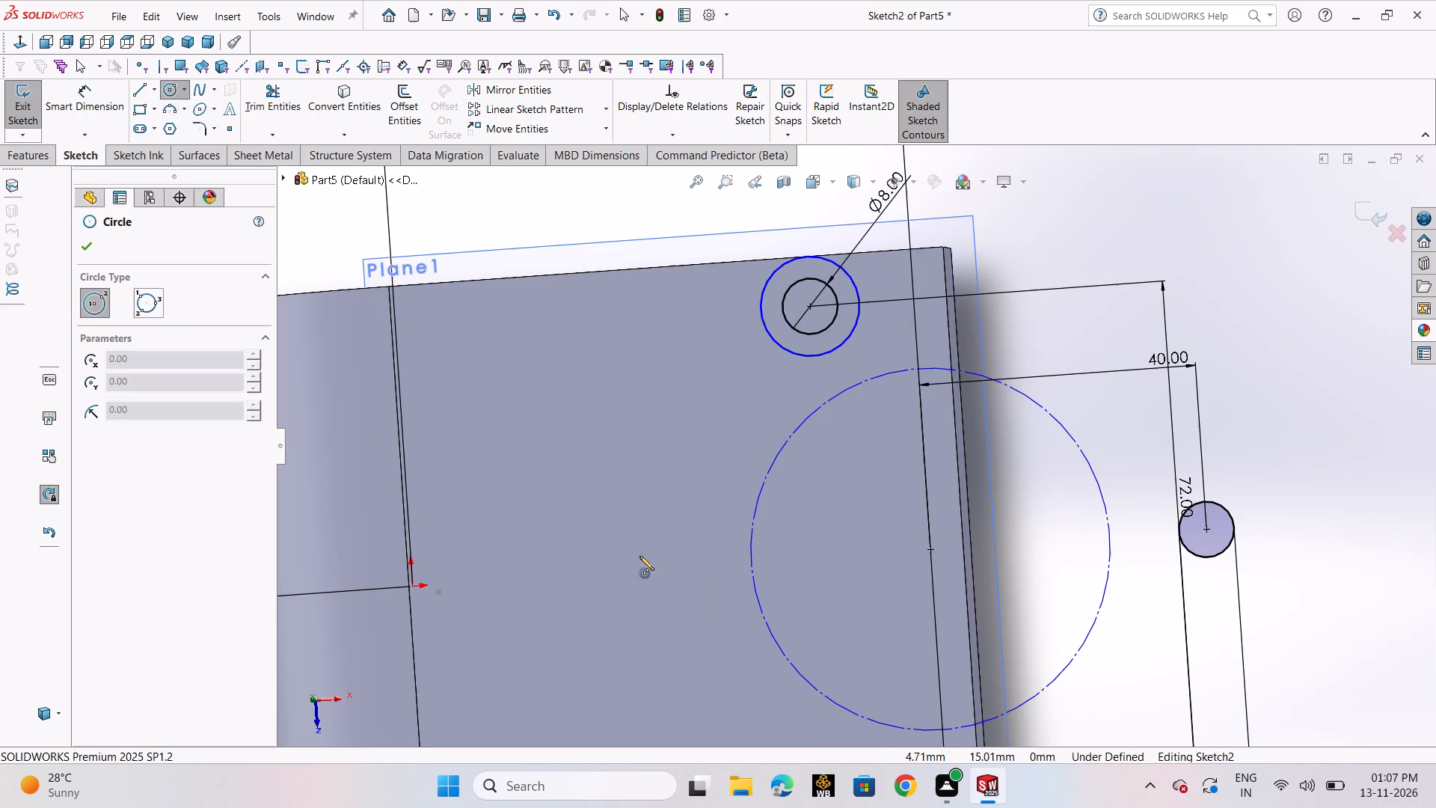
click(1206, 531)
click(1244, 512)
right_click(1248, 512)
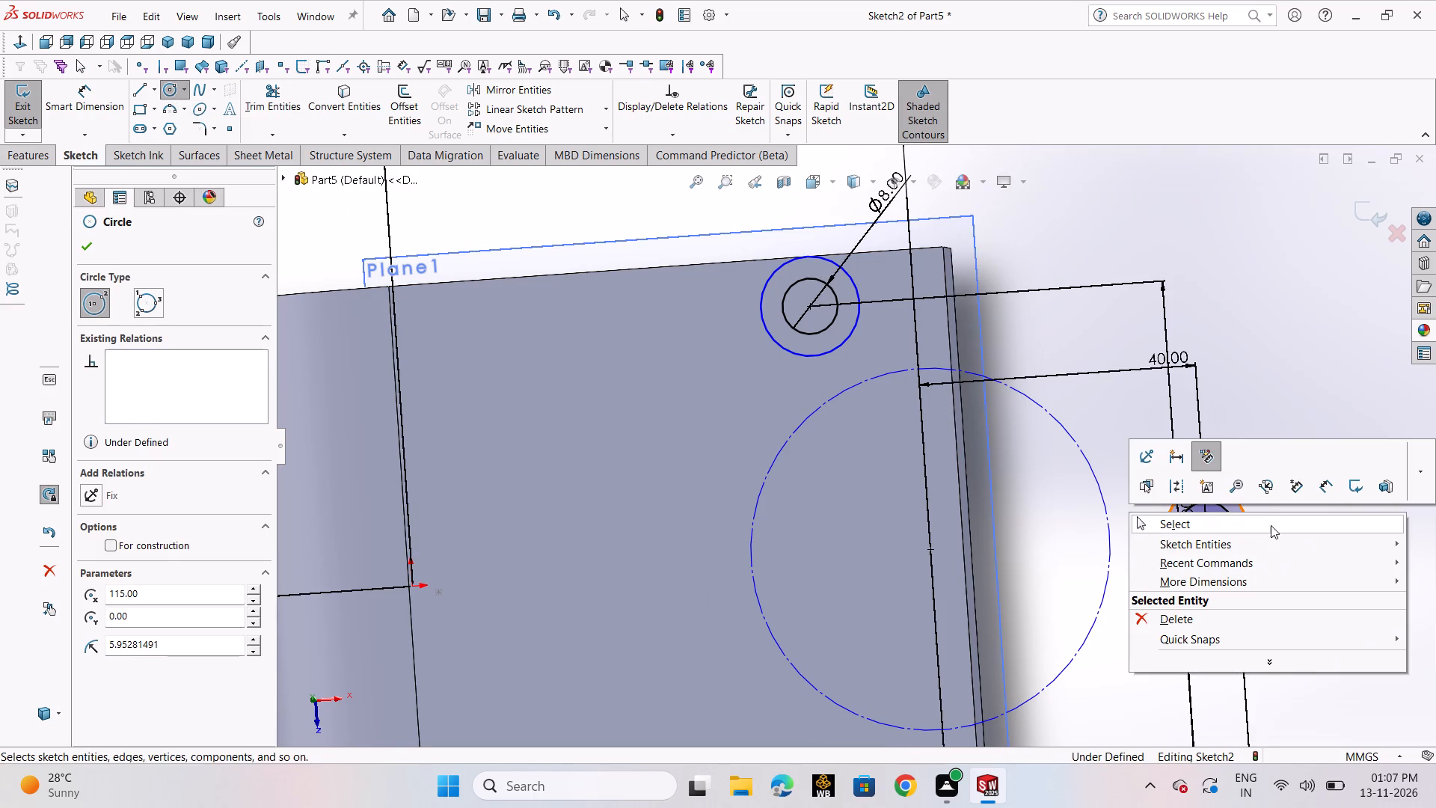
click(1271, 525)
Dimension the diameter of the larger circle around the upper 8 mm circle, keeping its size as drawn.
click(56, 102)
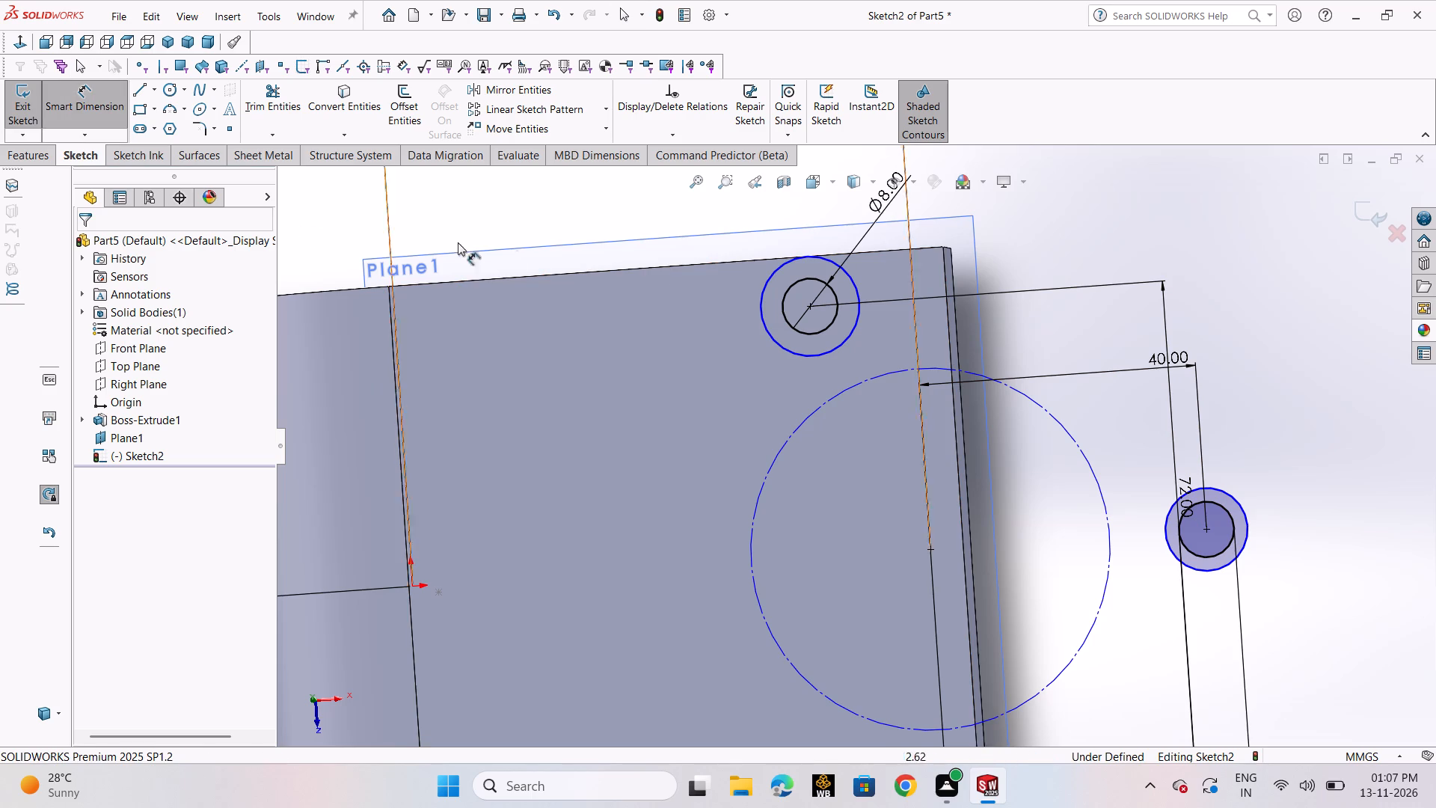
click(789, 349)
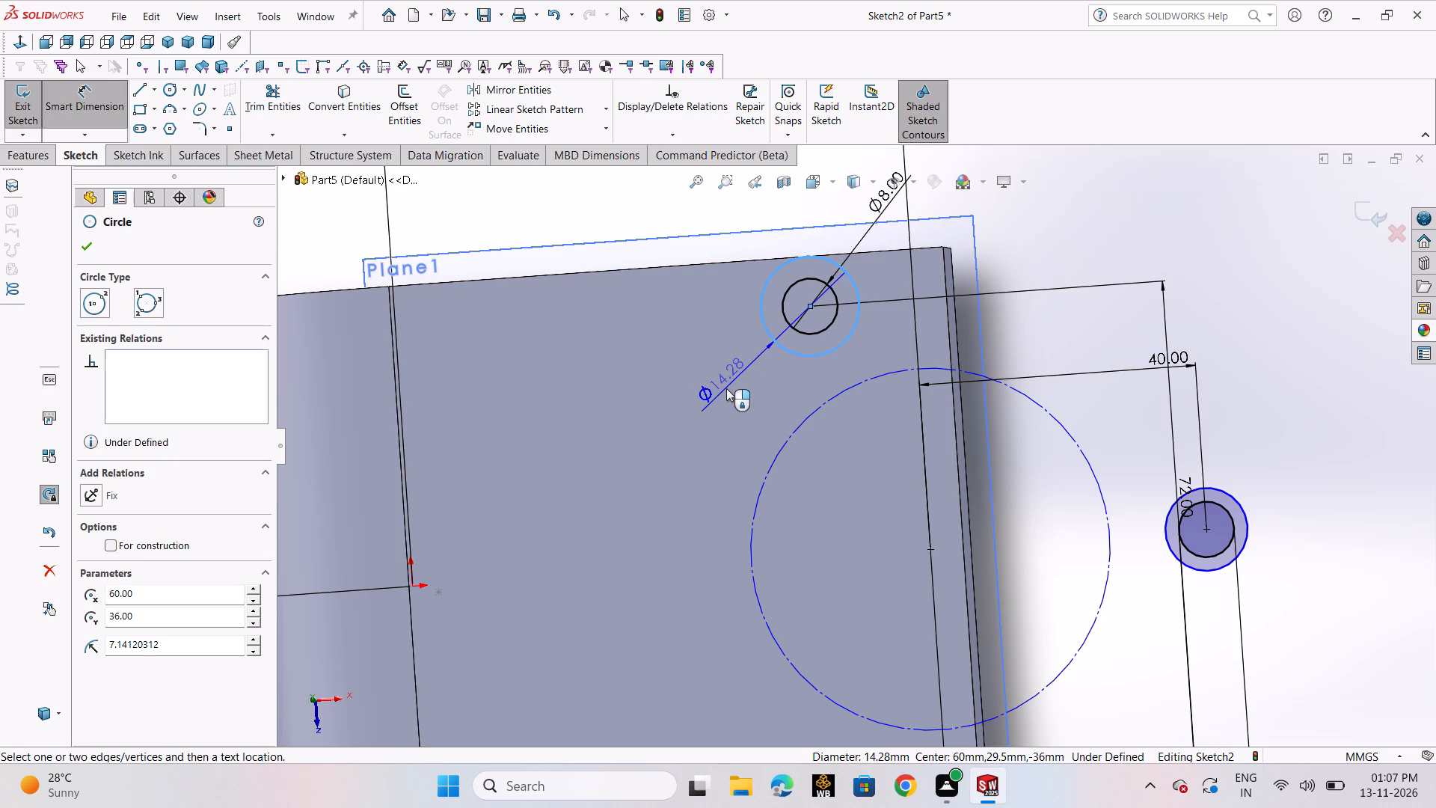
click(726, 388)
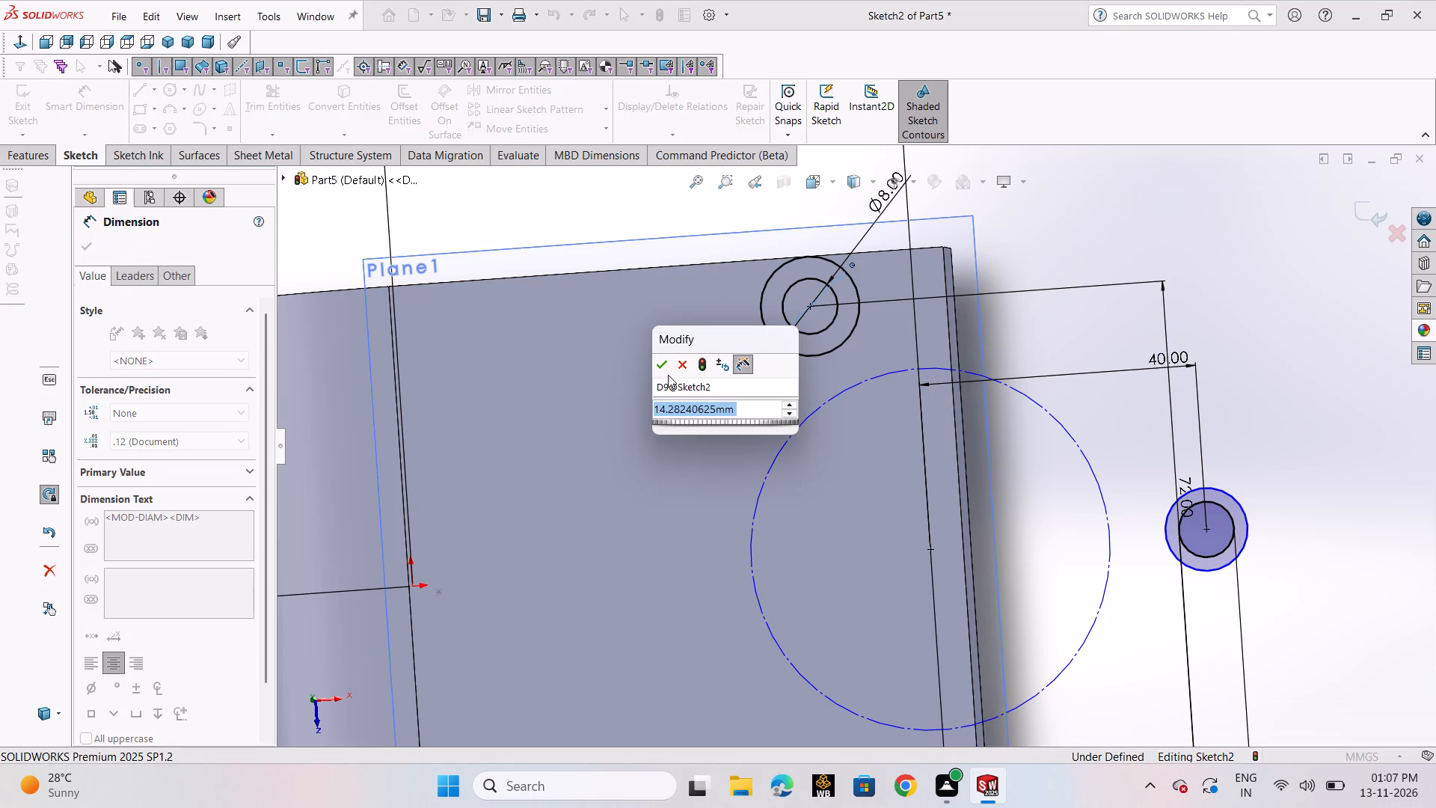
click(662, 367)
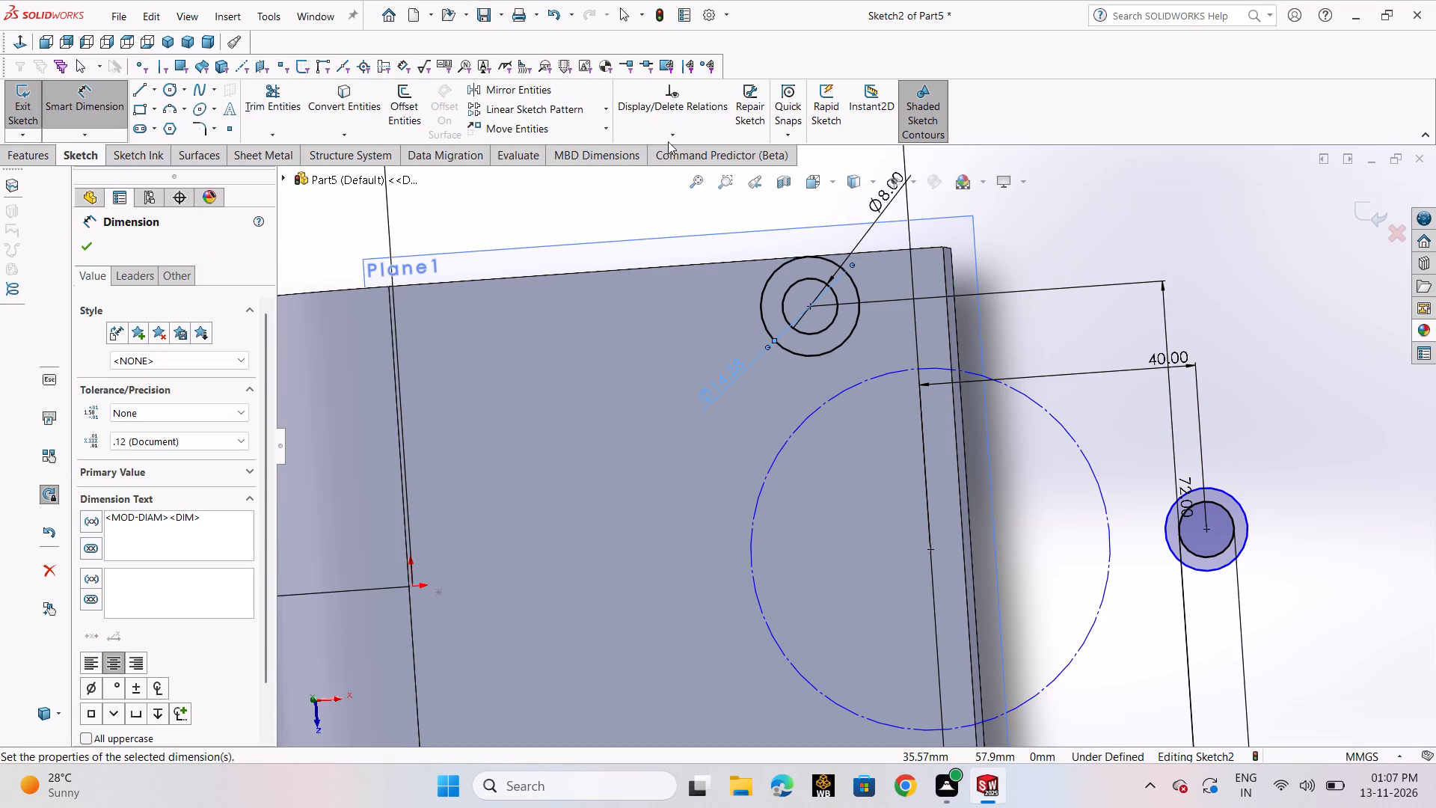
Add an equal relation between the three larger circles around the 8 mm circles, and exit the sketch.
click(669, 137)
click(682, 168)
click(776, 270)
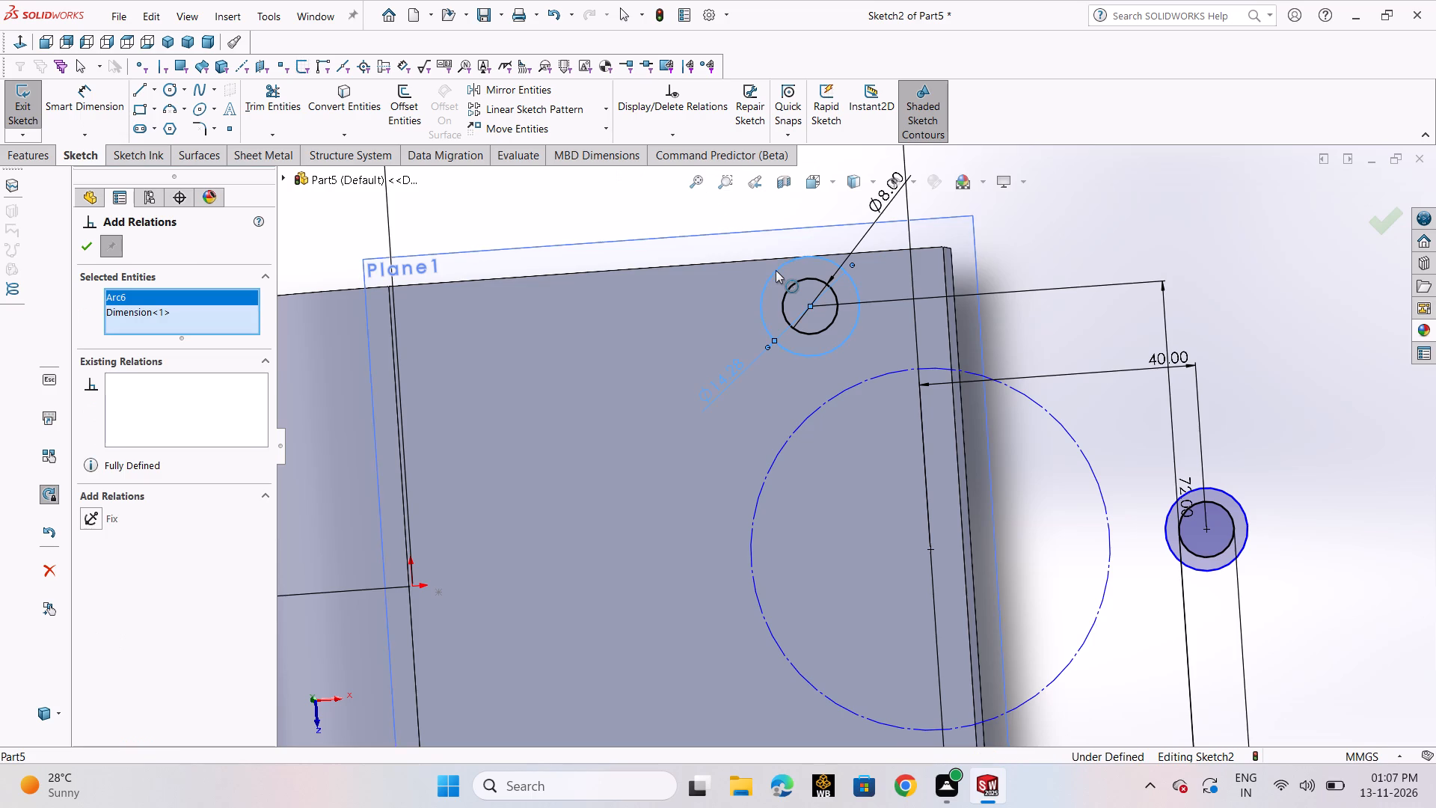
click(1163, 525)
scroll(1099, 539, up, 3)
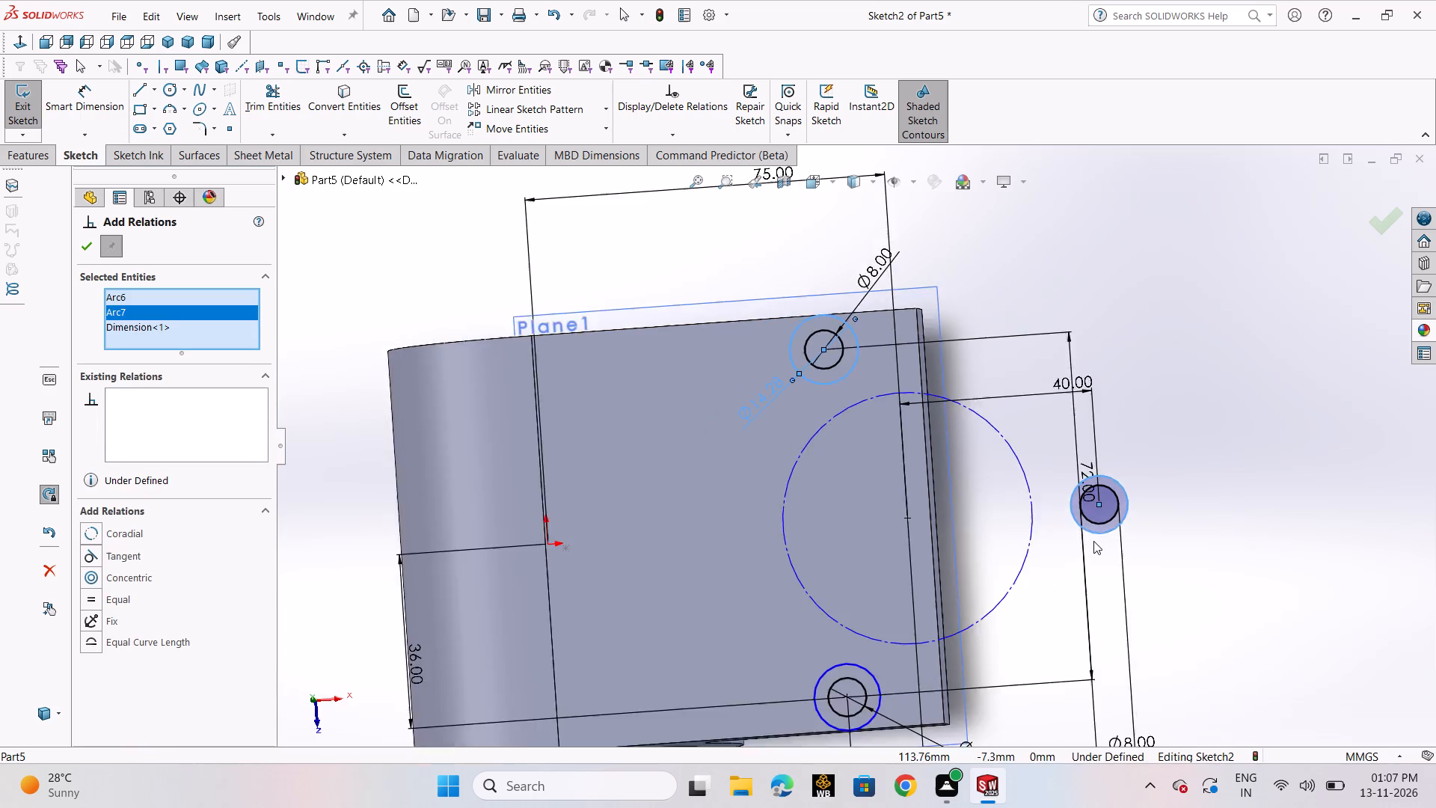
scroll(1093, 541, up, 3)
scroll(928, 619, up, 1)
scroll(885, 575, down, 3)
scroll(847, 480, down, 2)
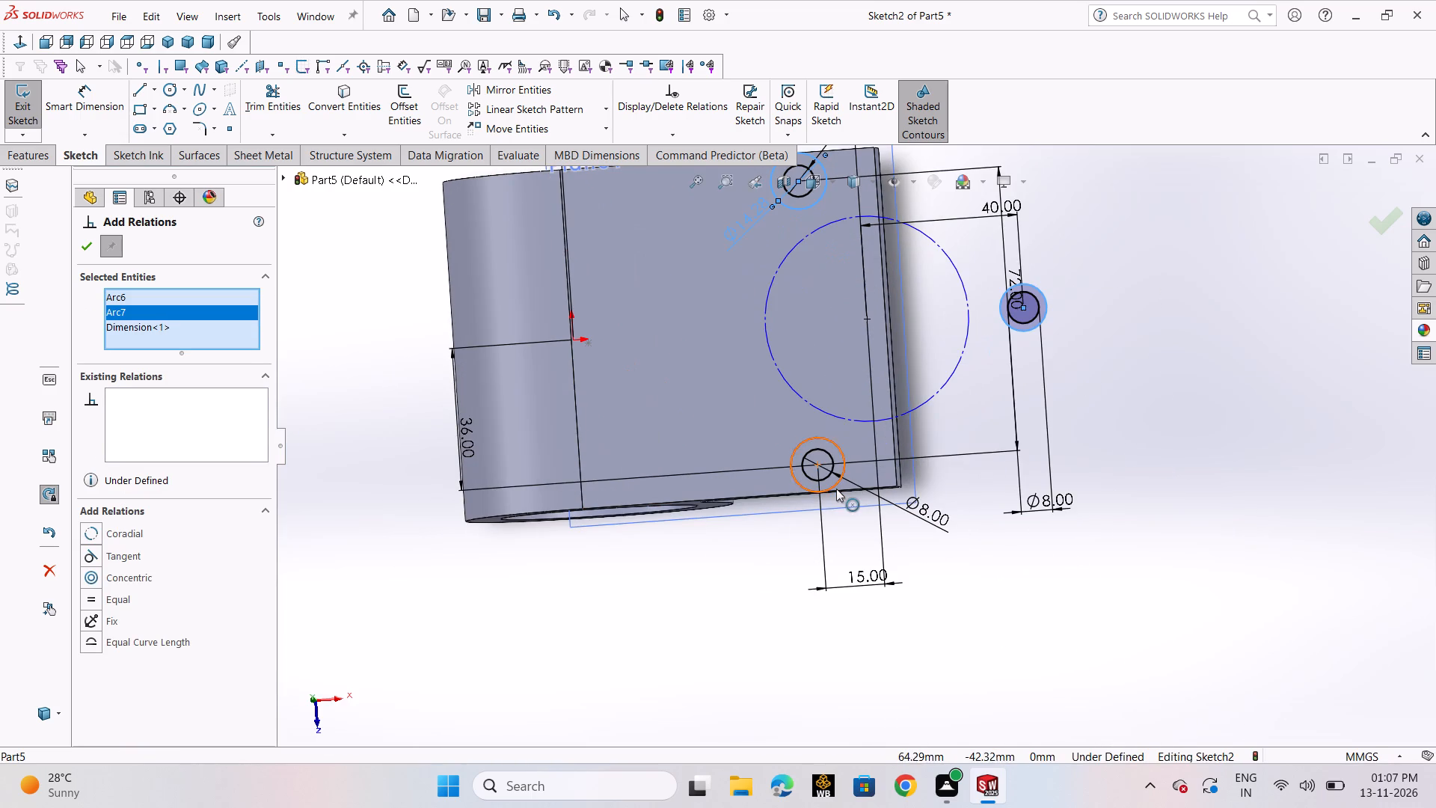
click(835, 487)
click(138, 587)
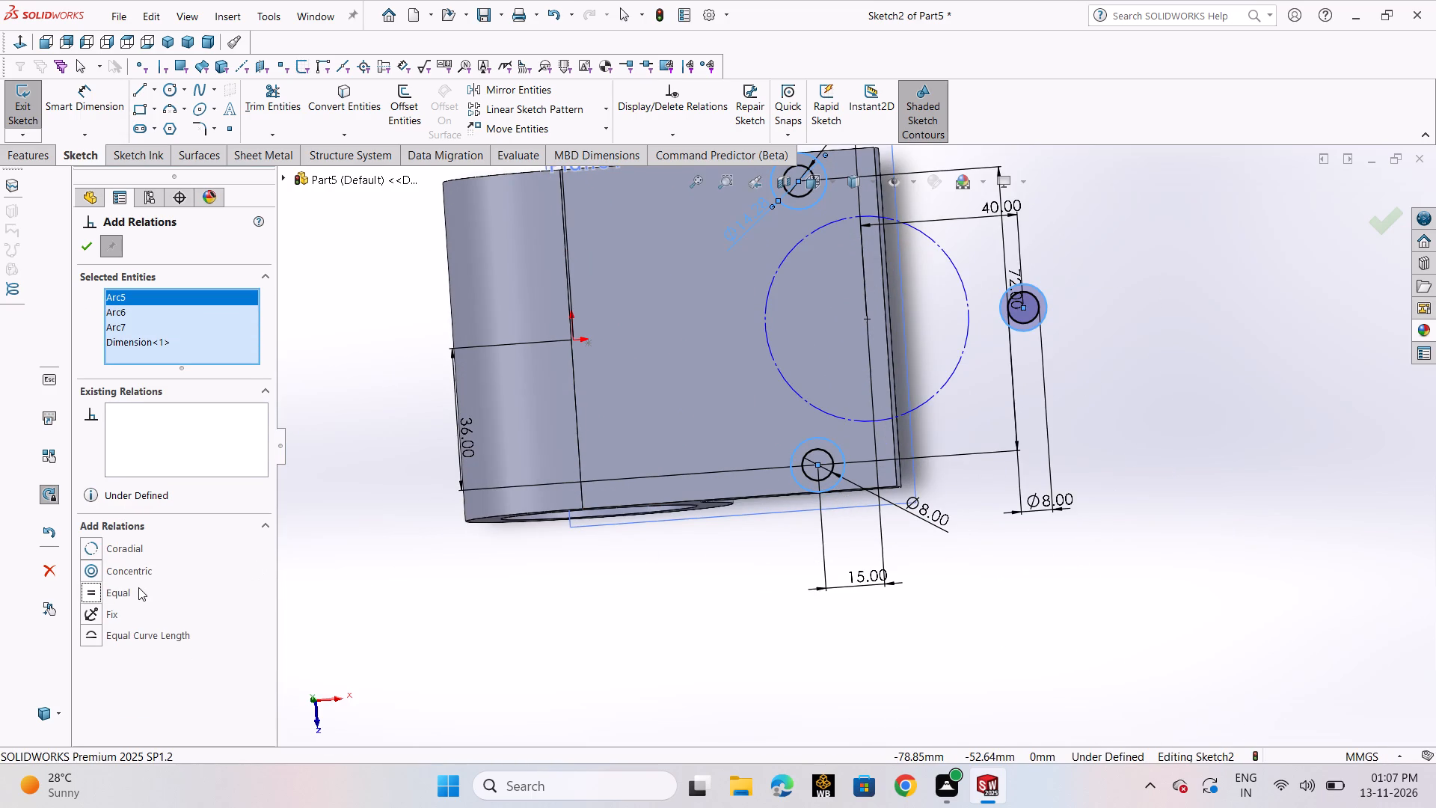
click(91, 248)
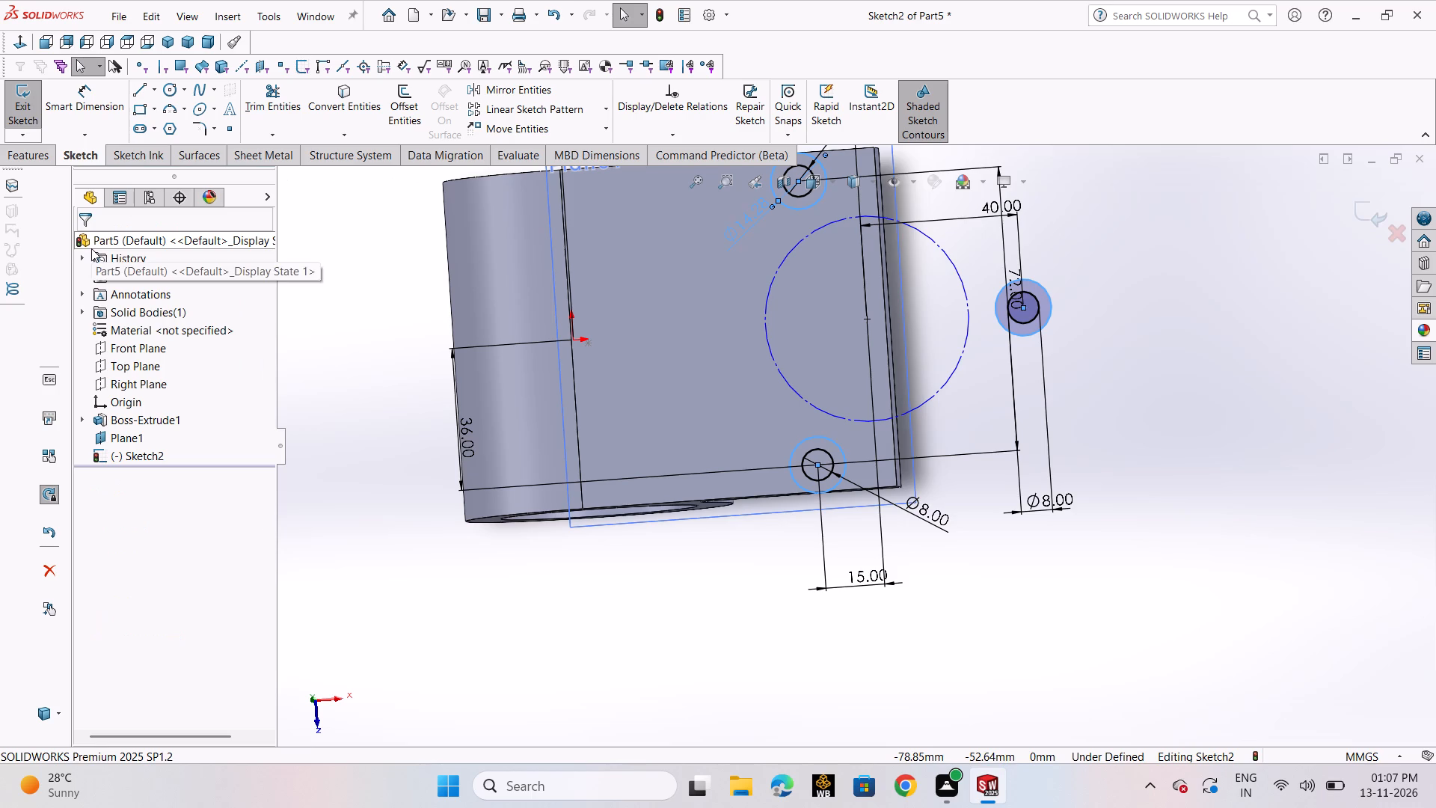
click(473, 575)
scroll(994, 395, up, 1)
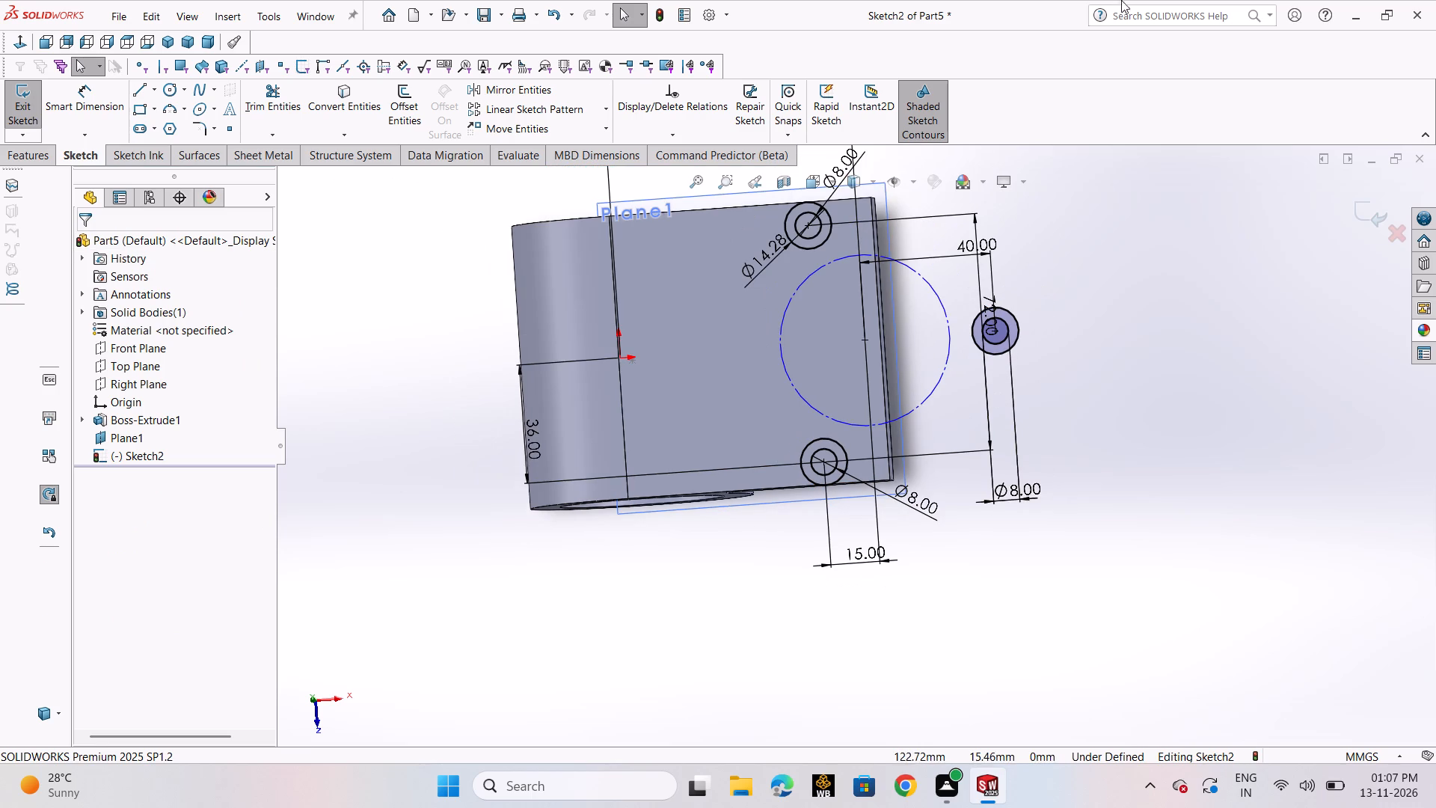
click(1358, 216)
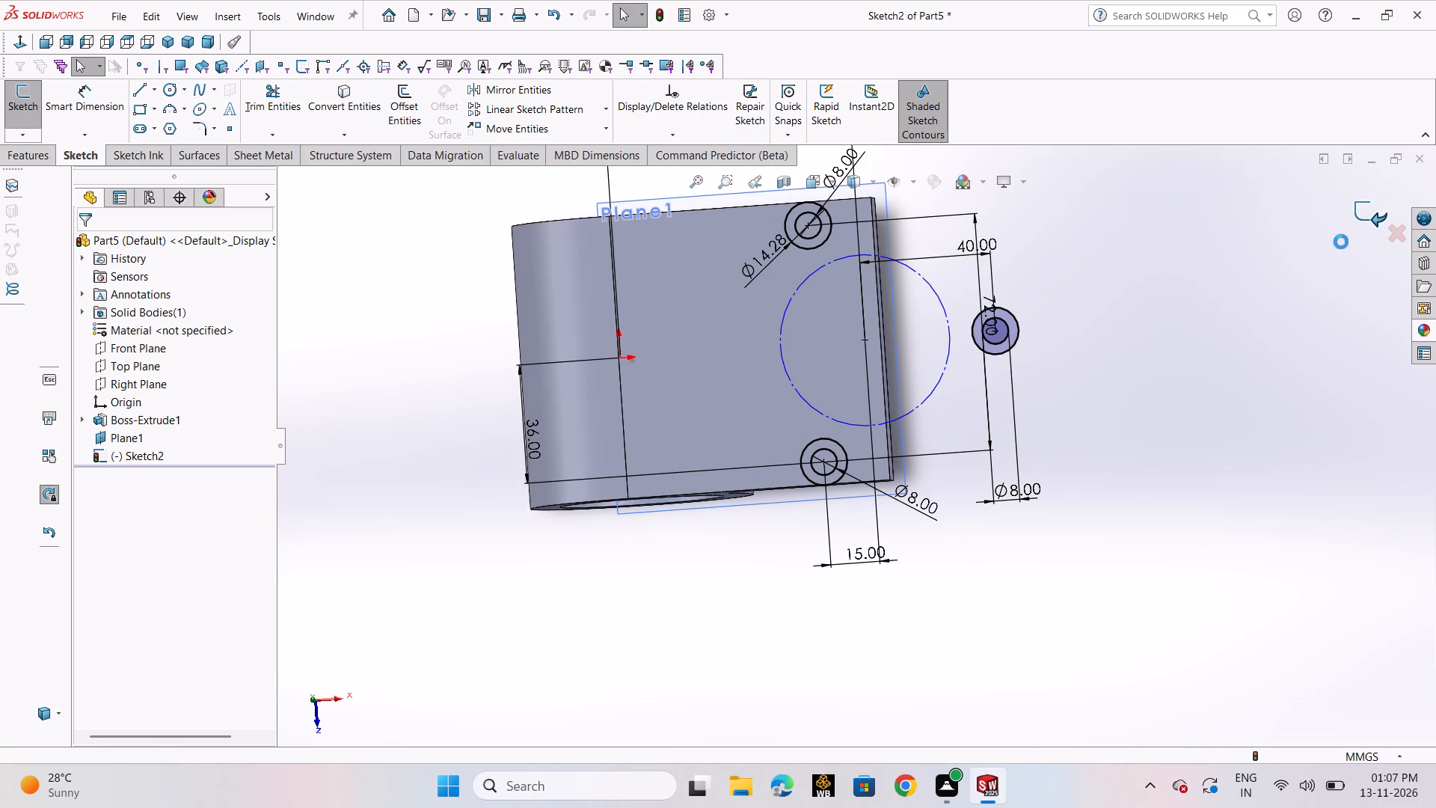
Reopen the sketch and draw a slanted line passing just outside the upper and outer concentric circle pairs.
double_click(1016, 317)
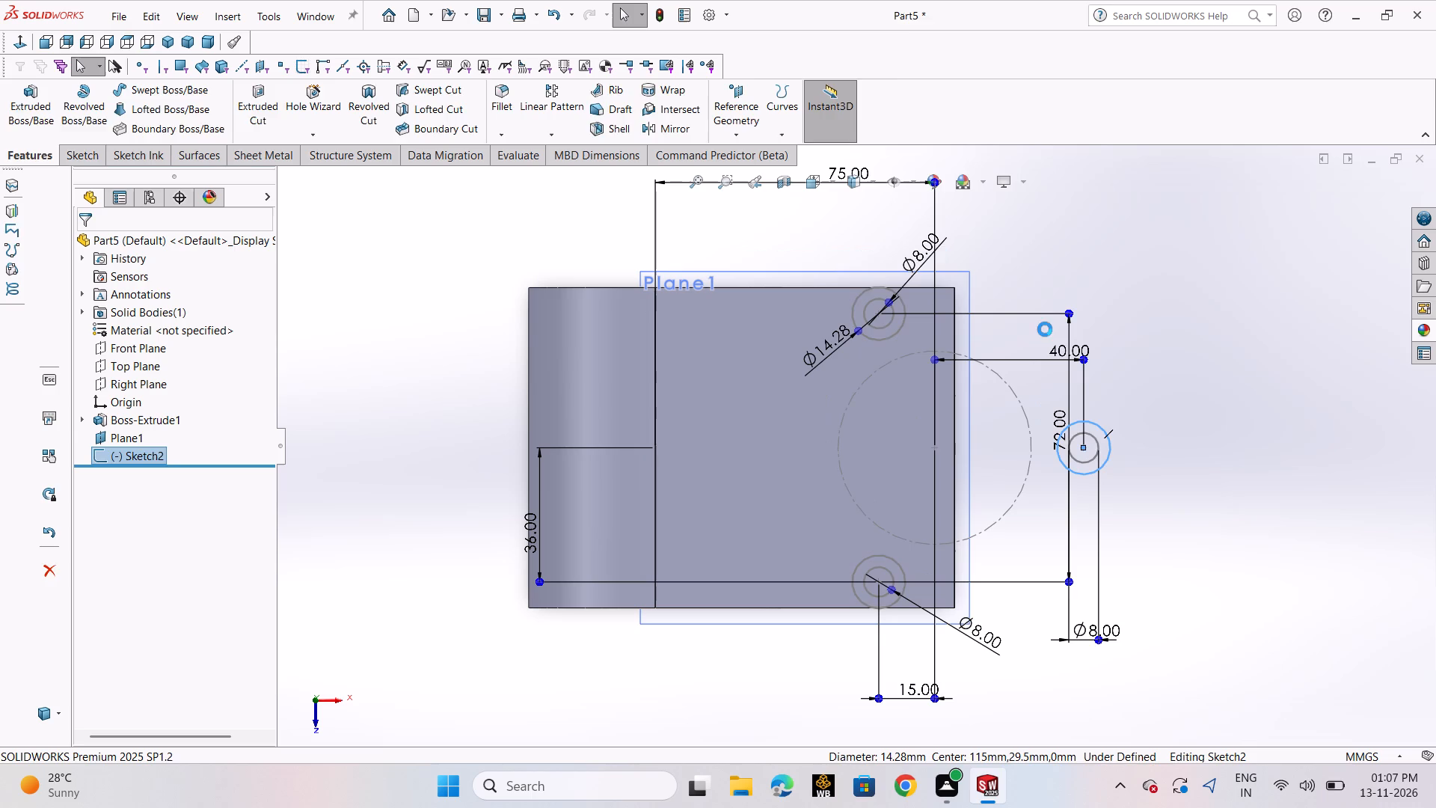
click(139, 91)
click(159, 107)
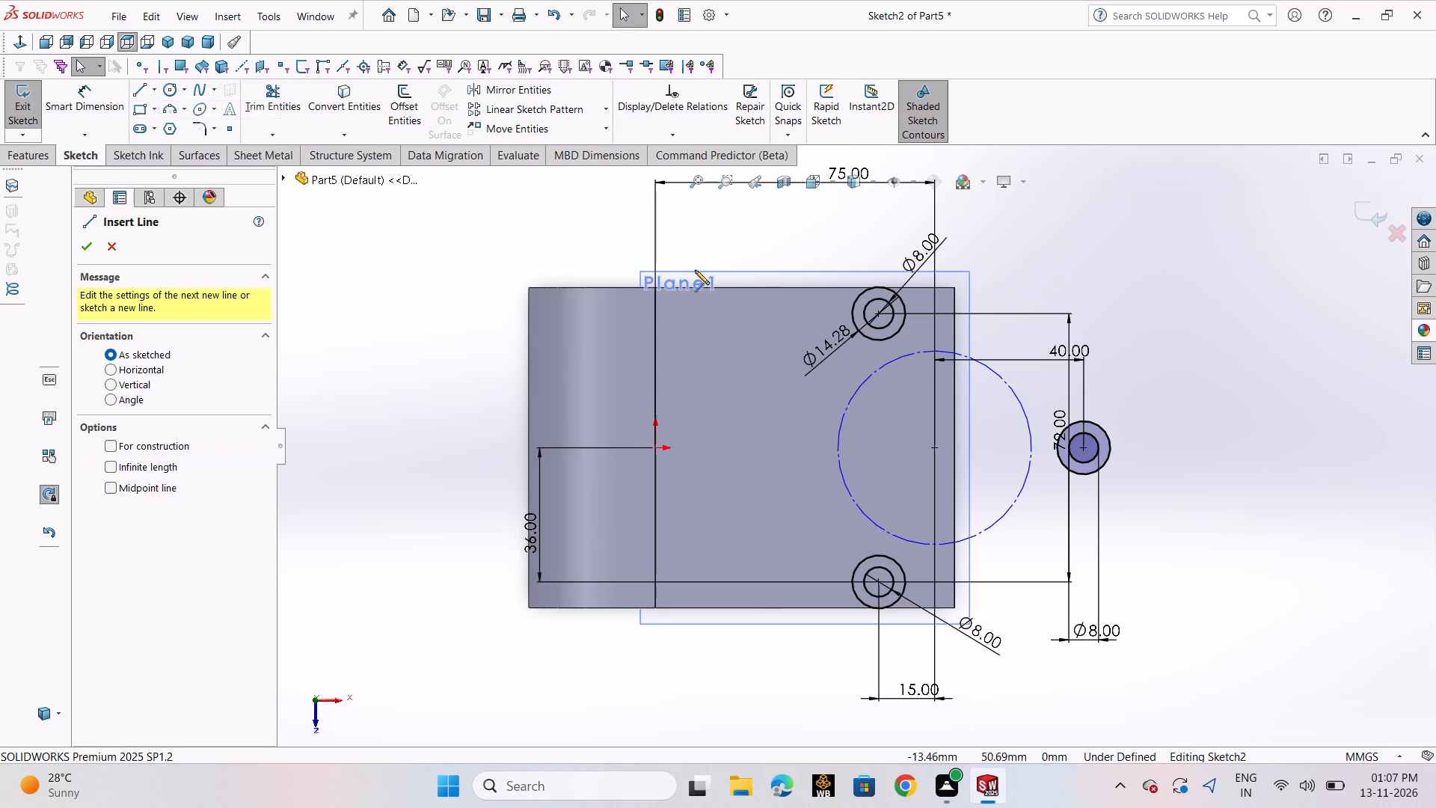
scroll(923, 299, down, 3)
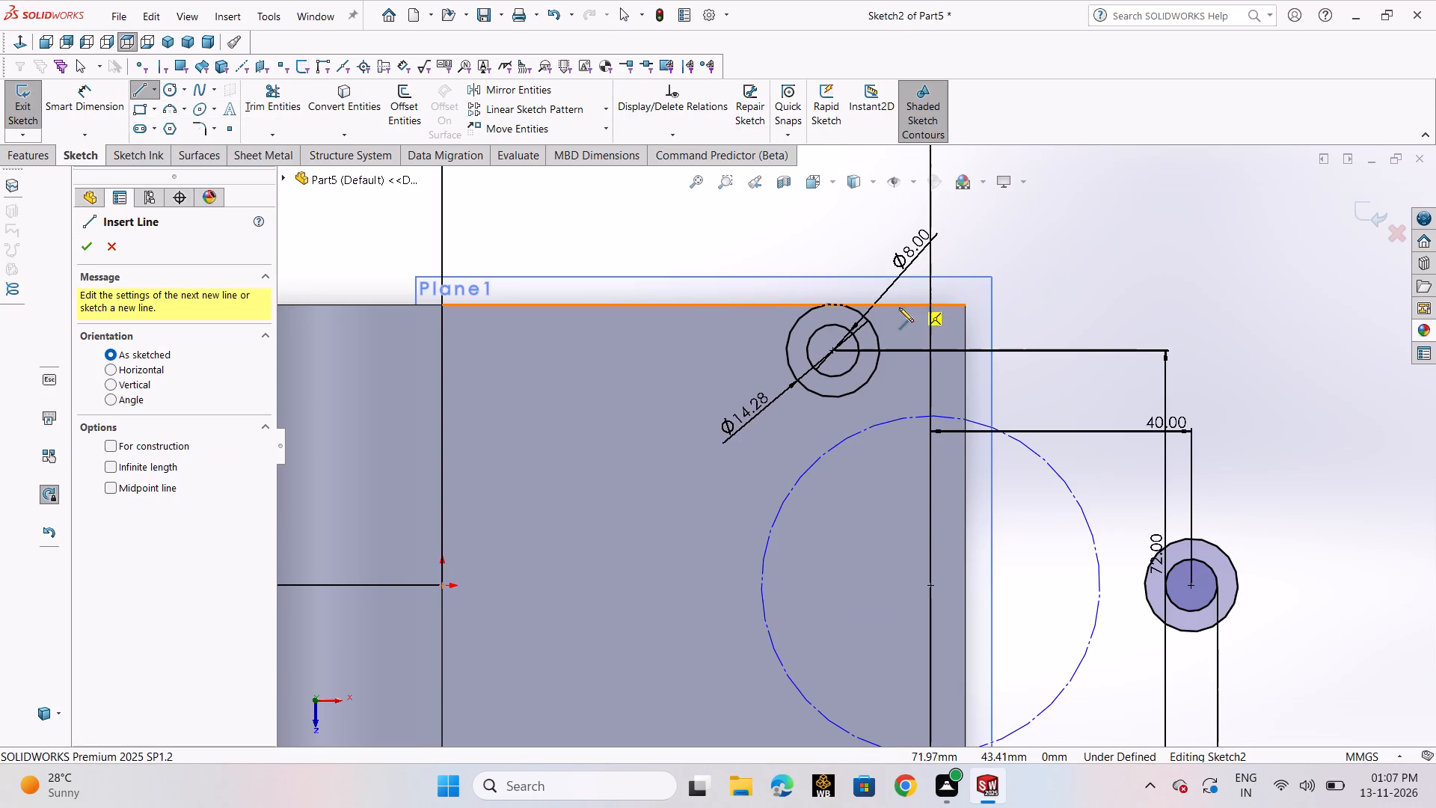
scroll(857, 310, down, 4)
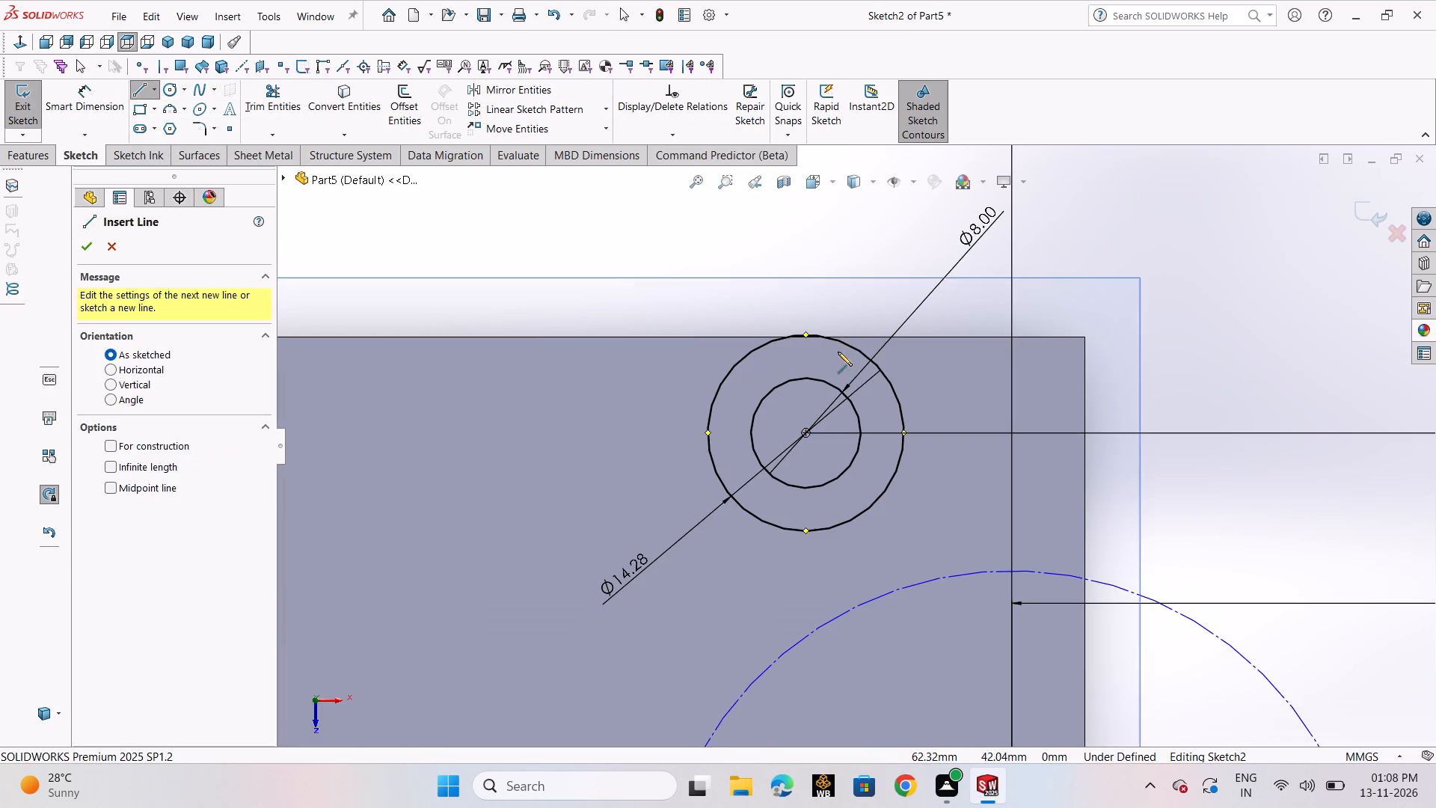
click(871, 300)
scroll(922, 337, up, 3)
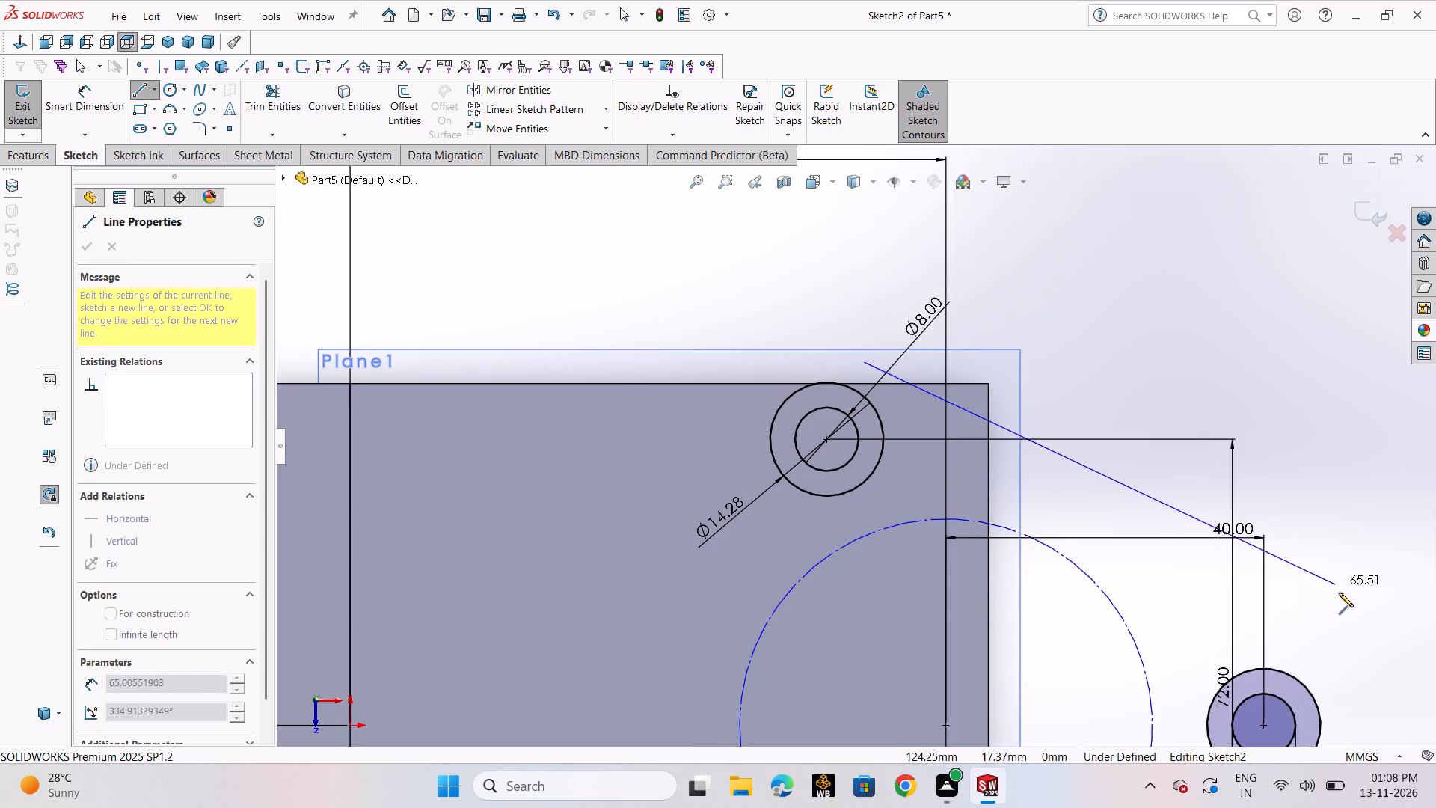
click(1347, 652)
scroll(1347, 652, up, 3)
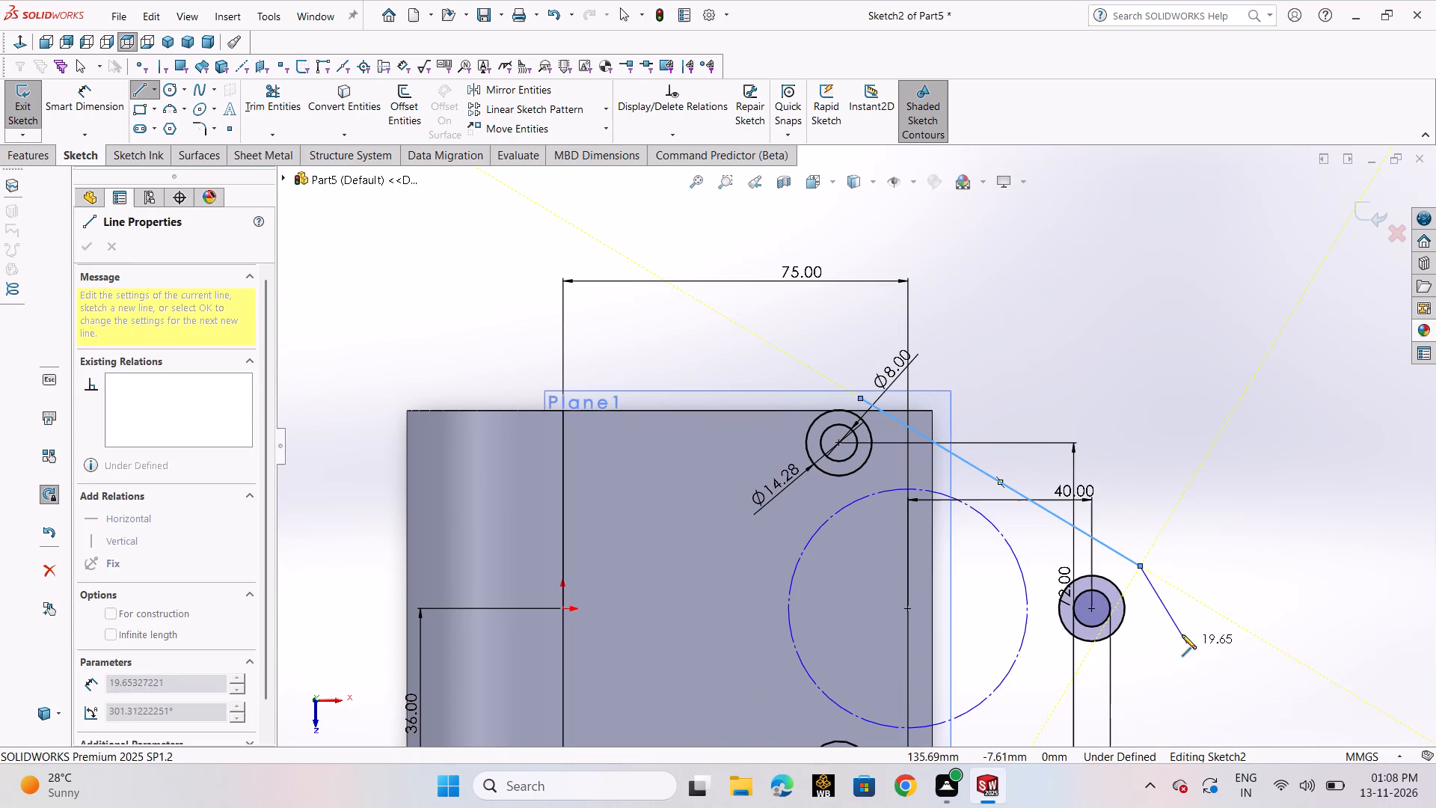
right_click(1181, 634)
click(1205, 628)
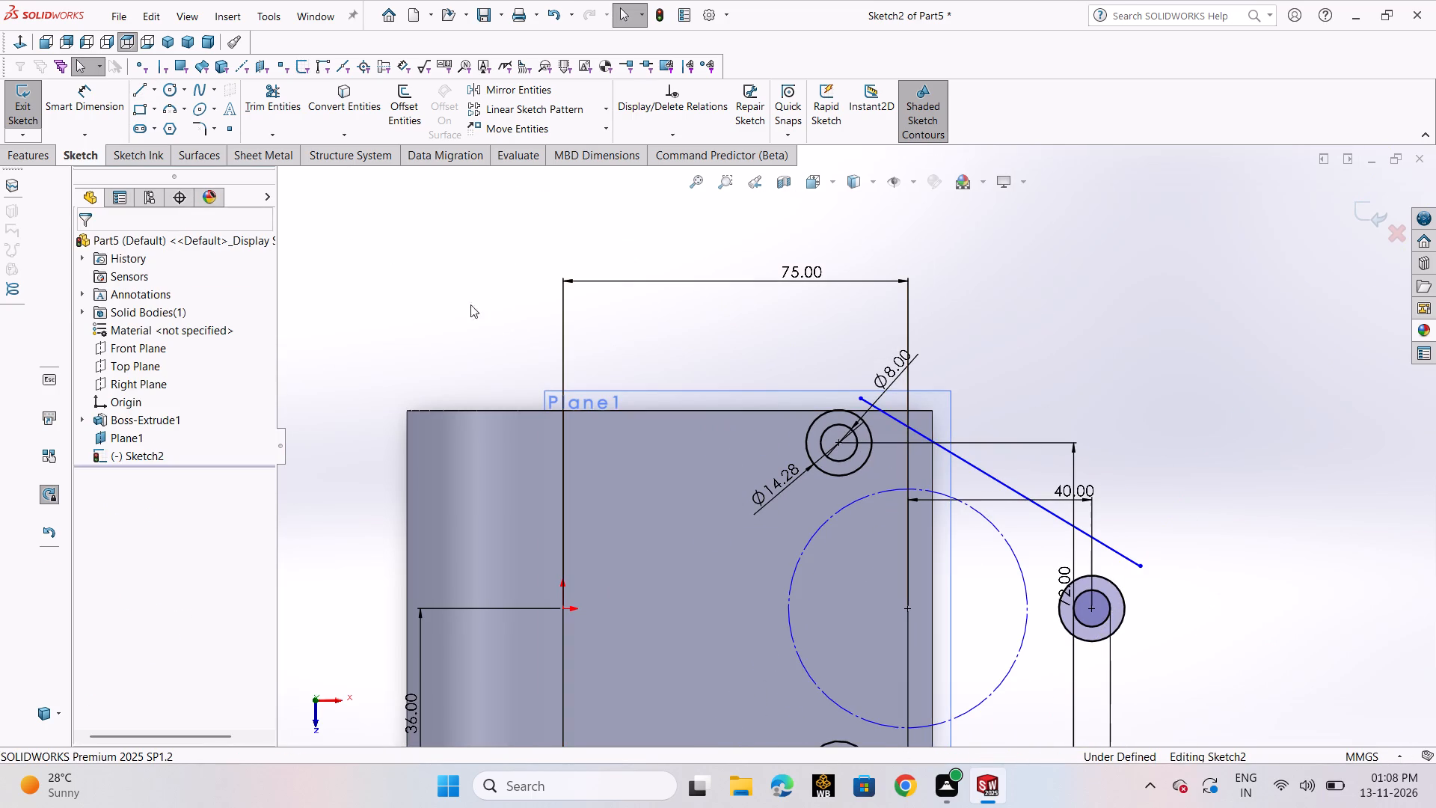
Sketch a second slanted line passing just outside the lower and outer concentric circle pairs.
click(137, 93)
click(147, 108)
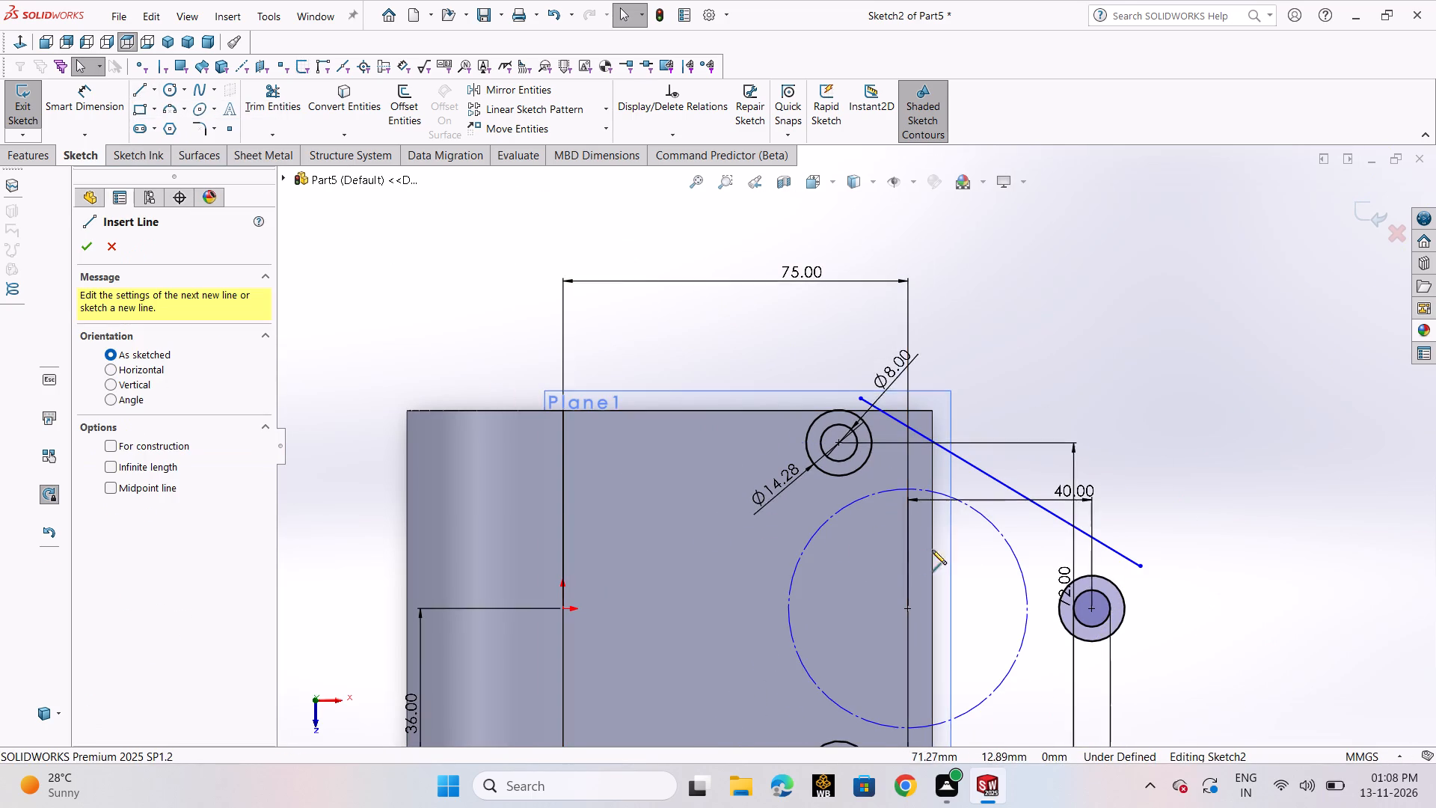
scroll(995, 559, up, 2)
click(856, 725)
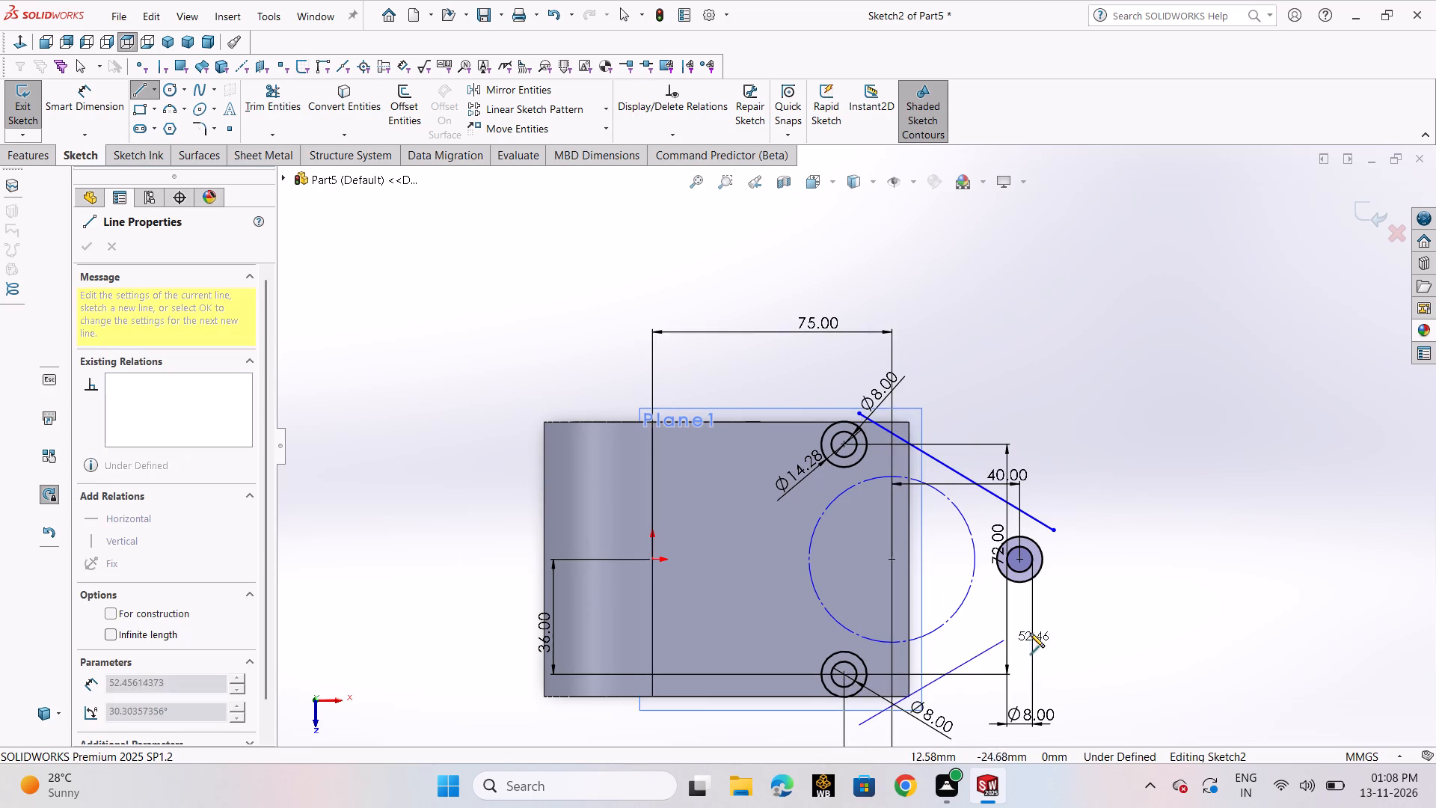
click(1068, 610)
right_click(1068, 610)
click(1098, 627)
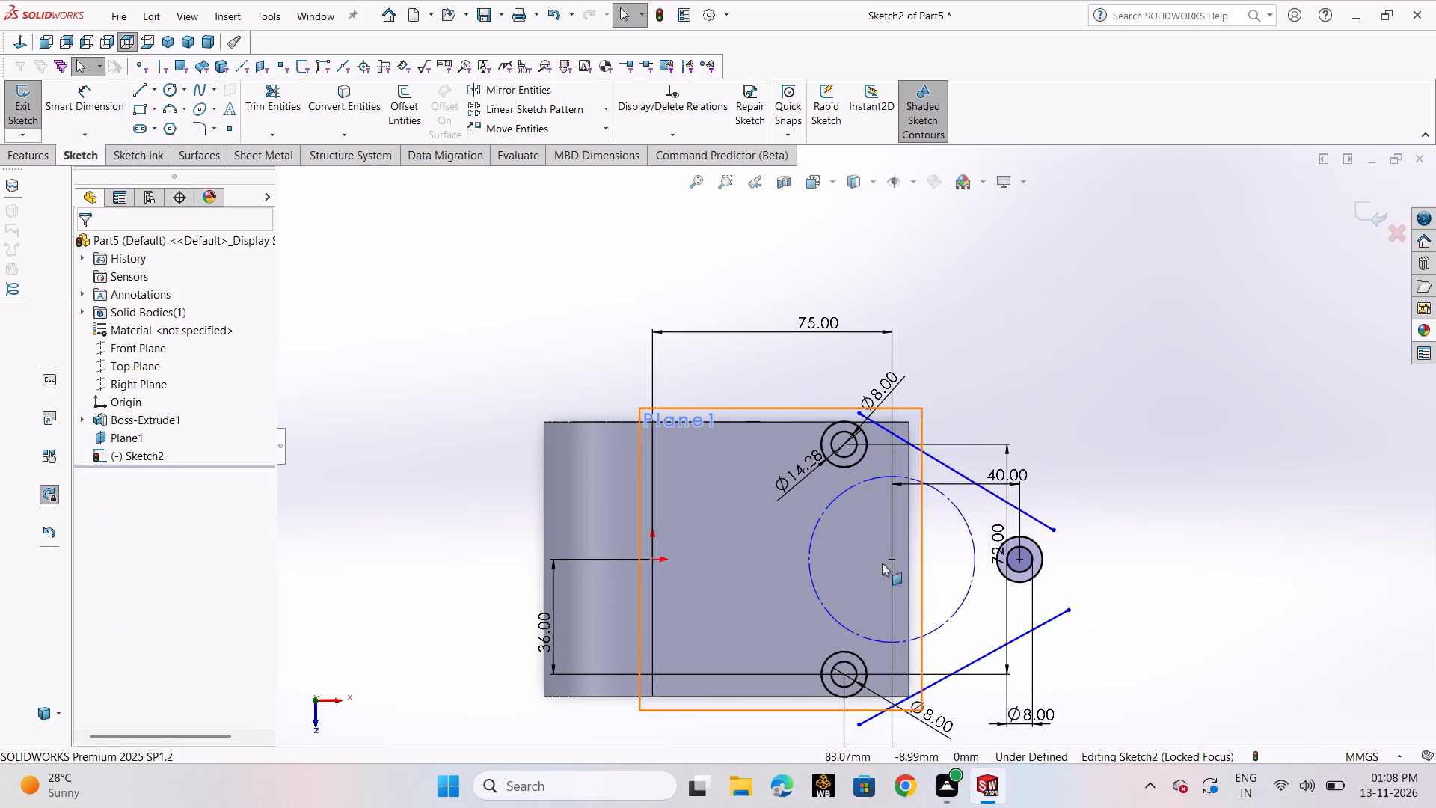
Add a tangent relation between the upper slanted line and the larger circle around the upper 8 mm circle.
click(622, 135)
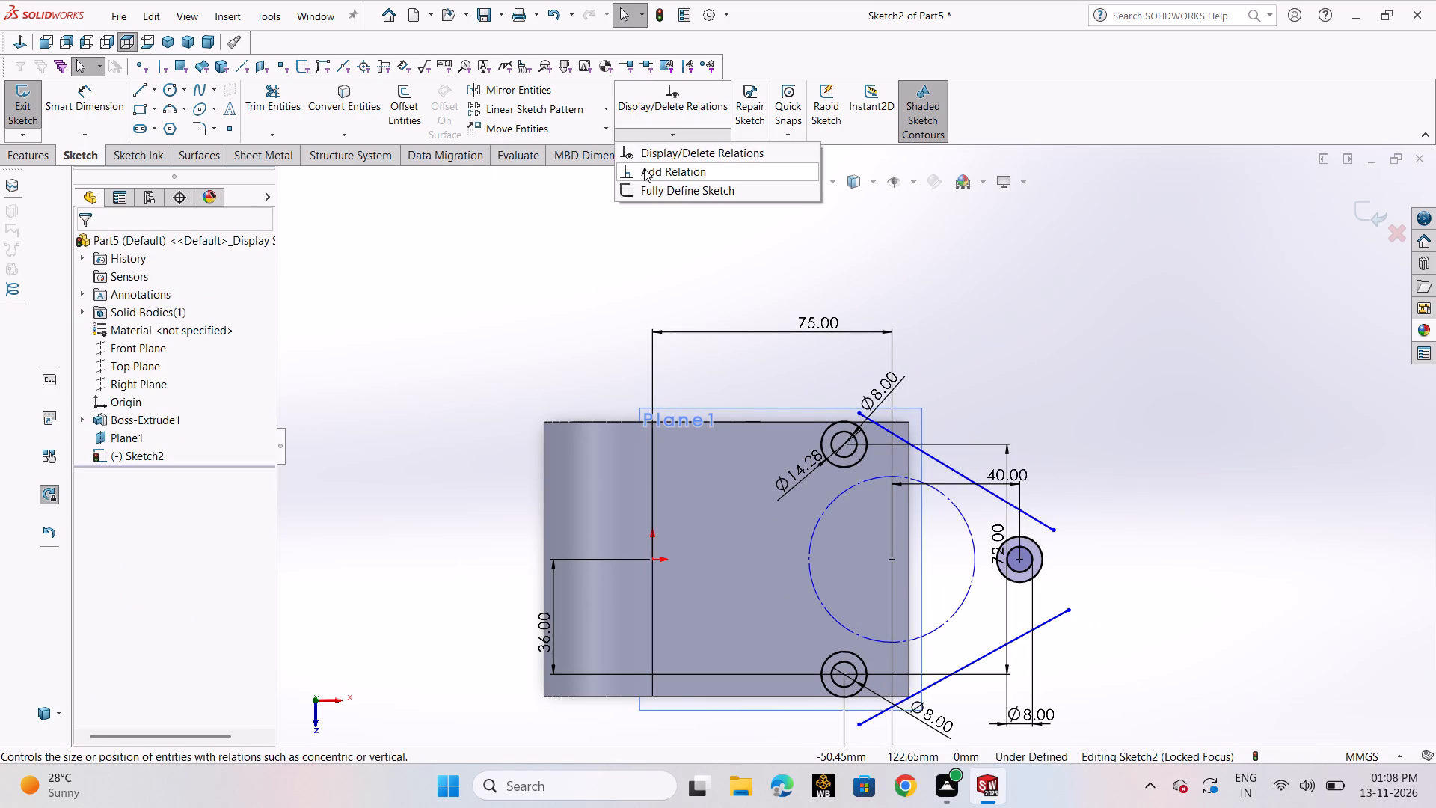
click(644, 168)
scroll(907, 420, down, 8)
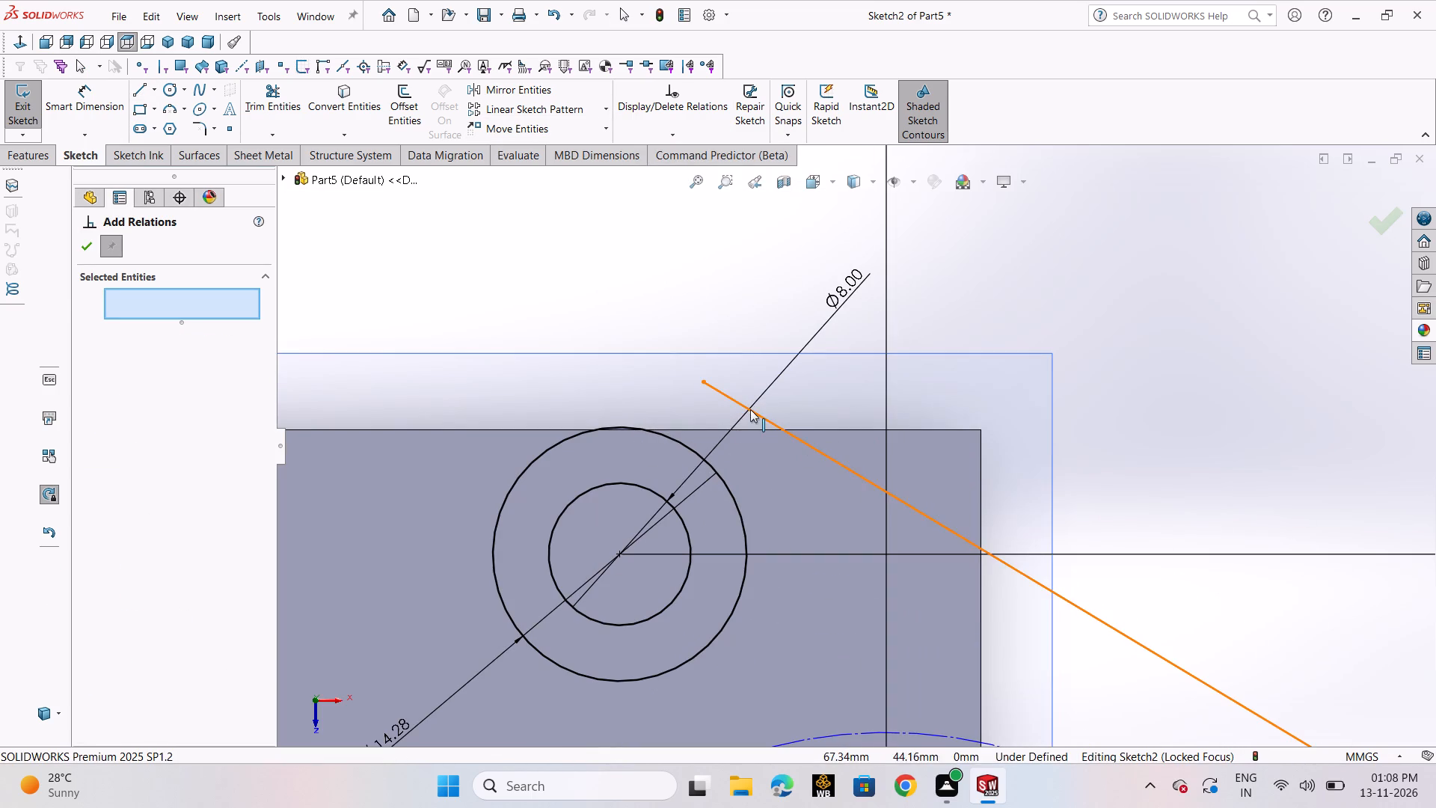
click(750, 409)
click(680, 440)
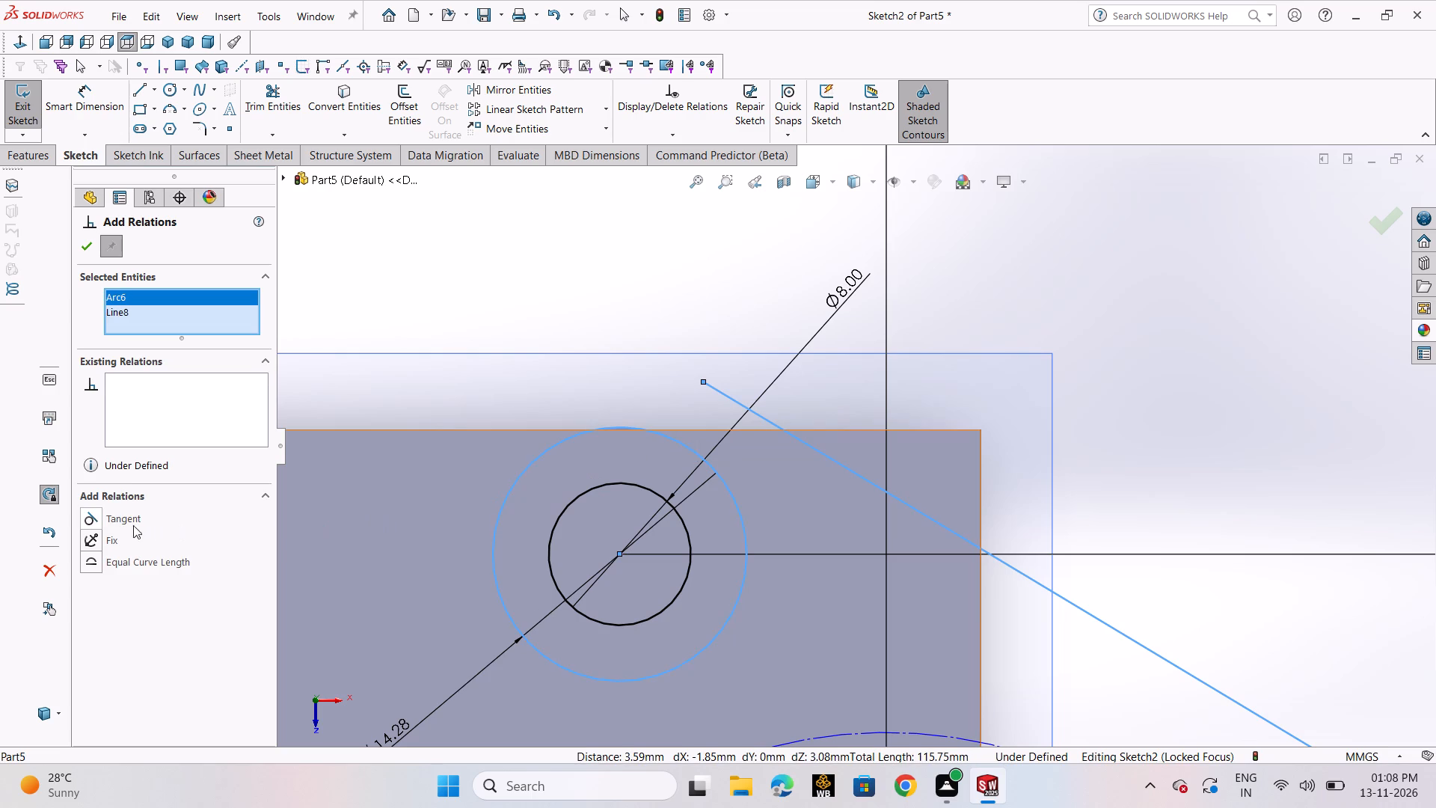
click(123, 520)
click(84, 249)
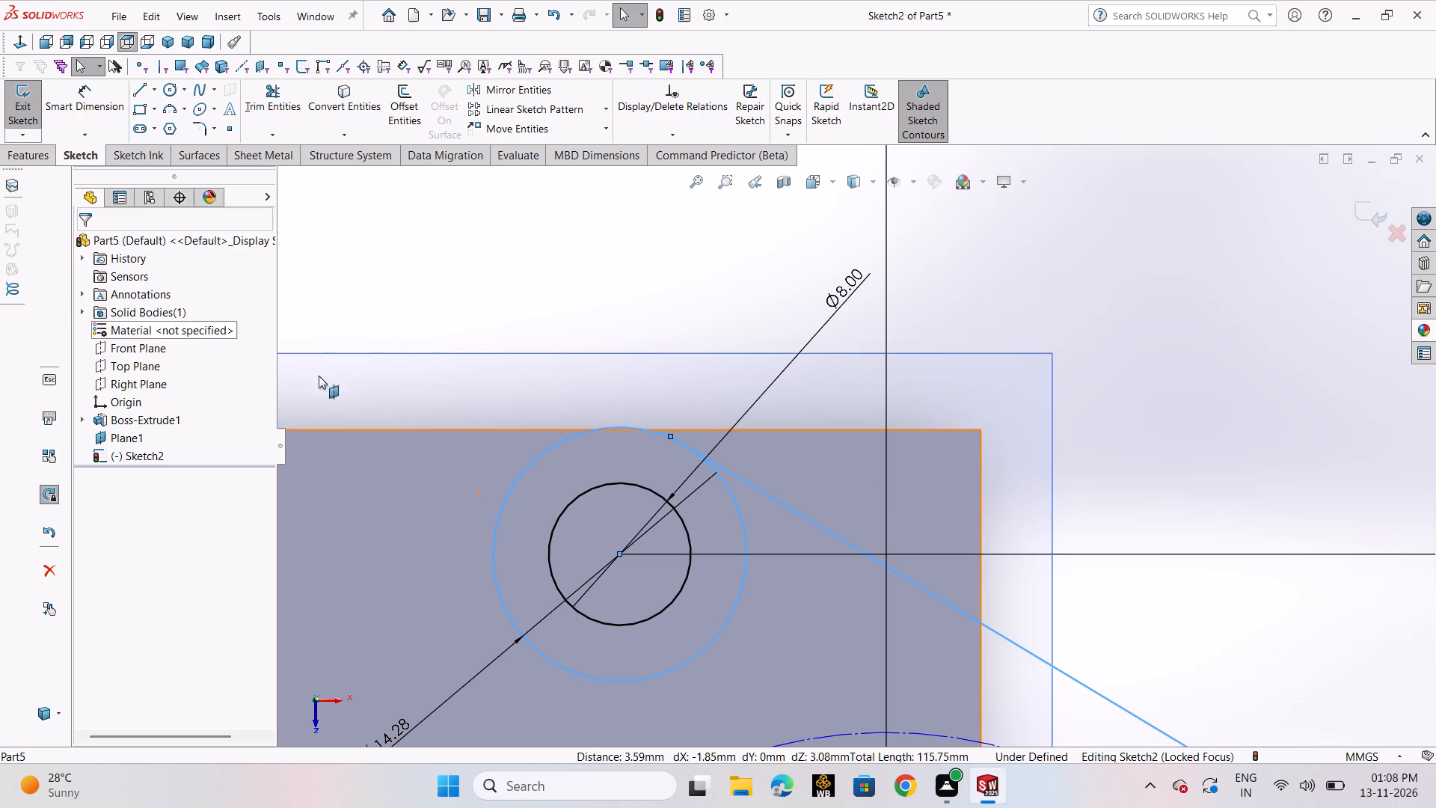
Add a tangent relation between the upper slanted line and the larger circle of the outer concentric pair.
scroll(957, 502, up, 6)
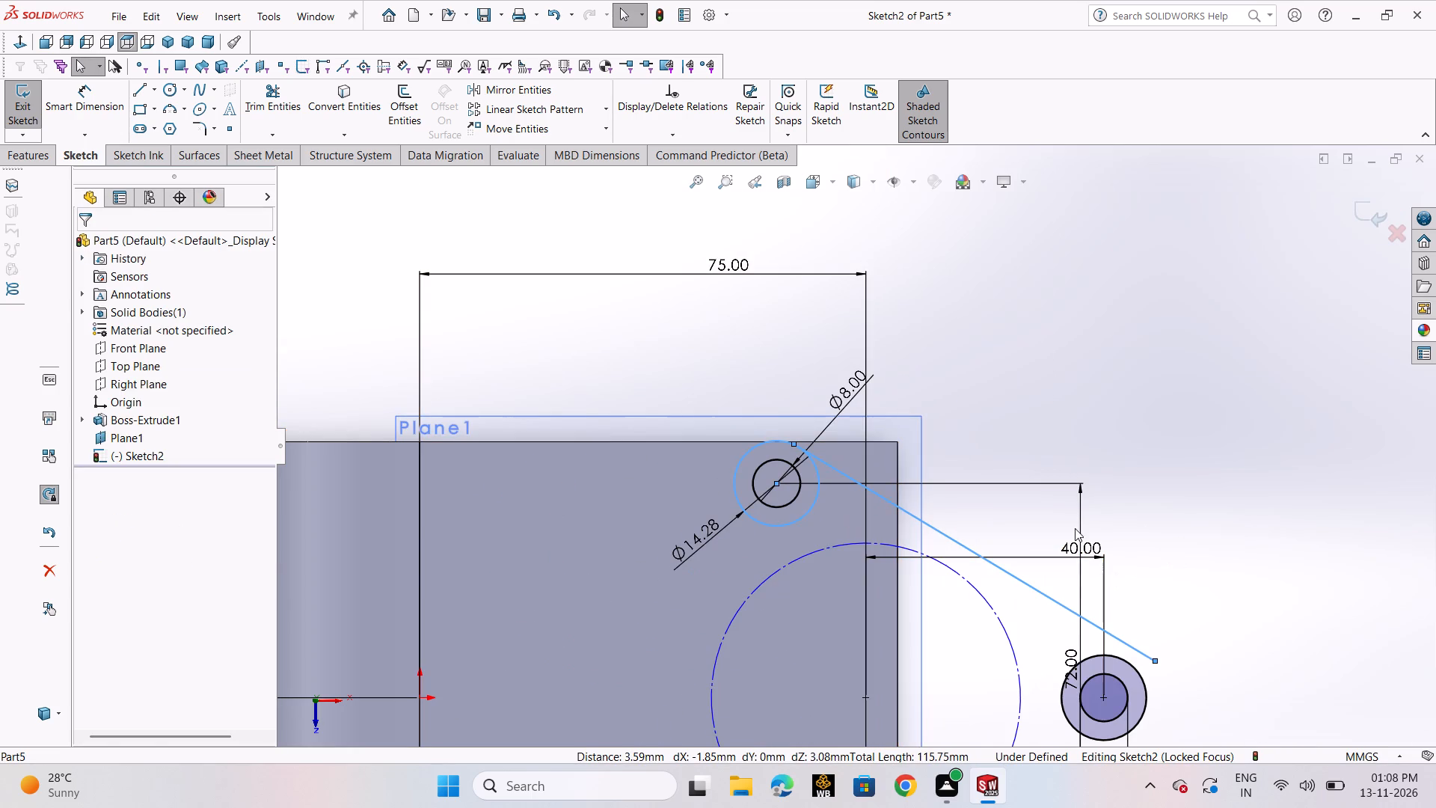
click(699, 136)
click(702, 174)
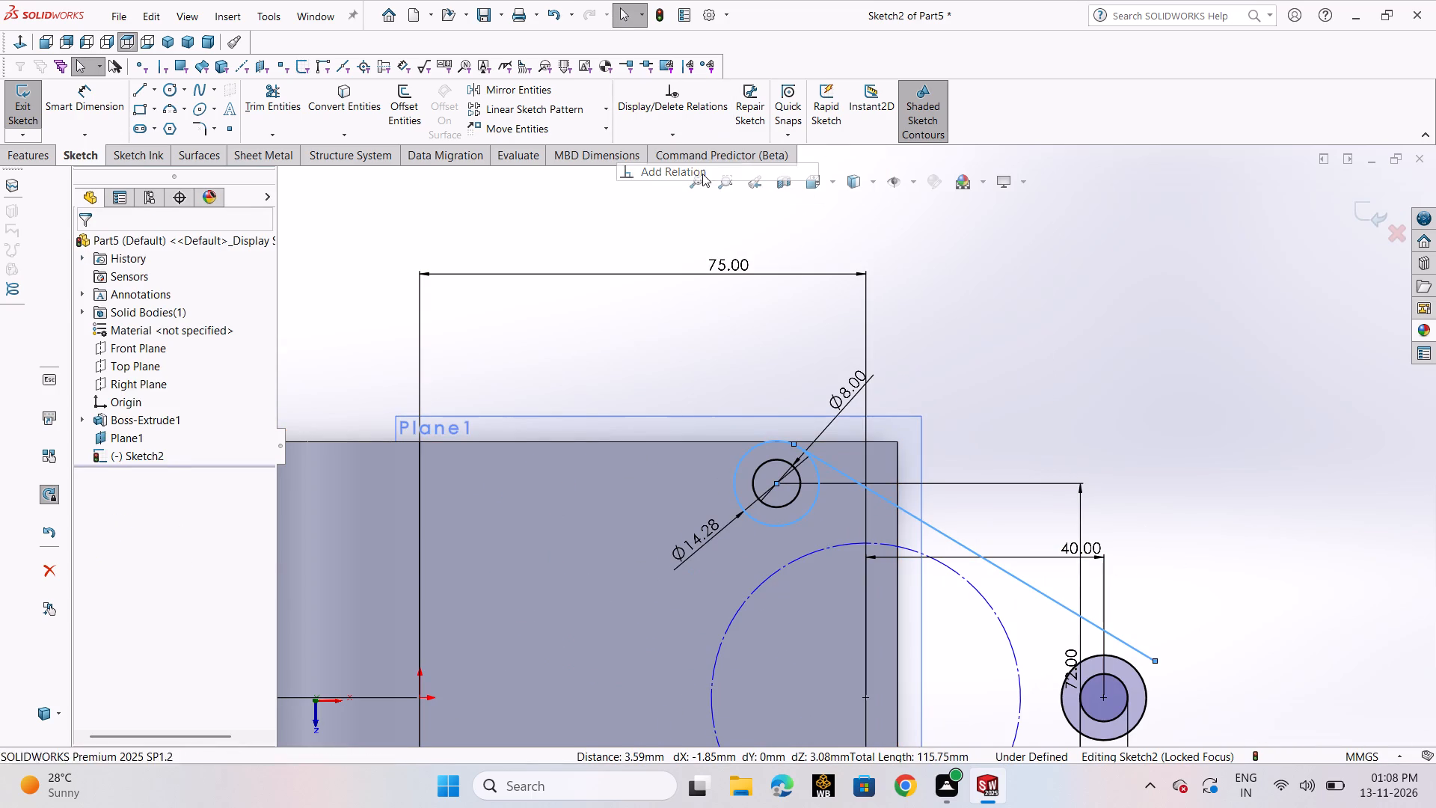
click(135, 301)
right_click(133, 296)
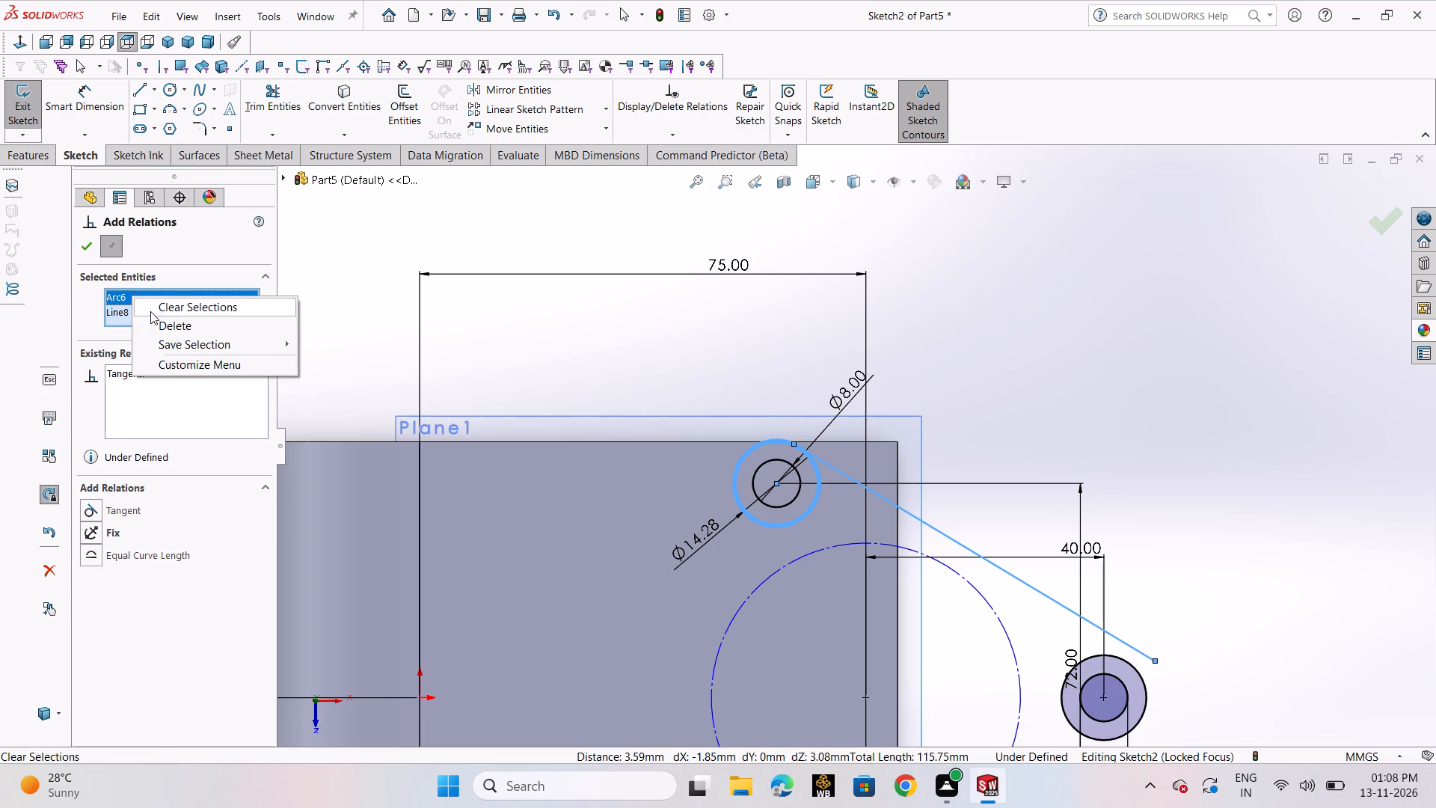
click(163, 323)
click(1136, 672)
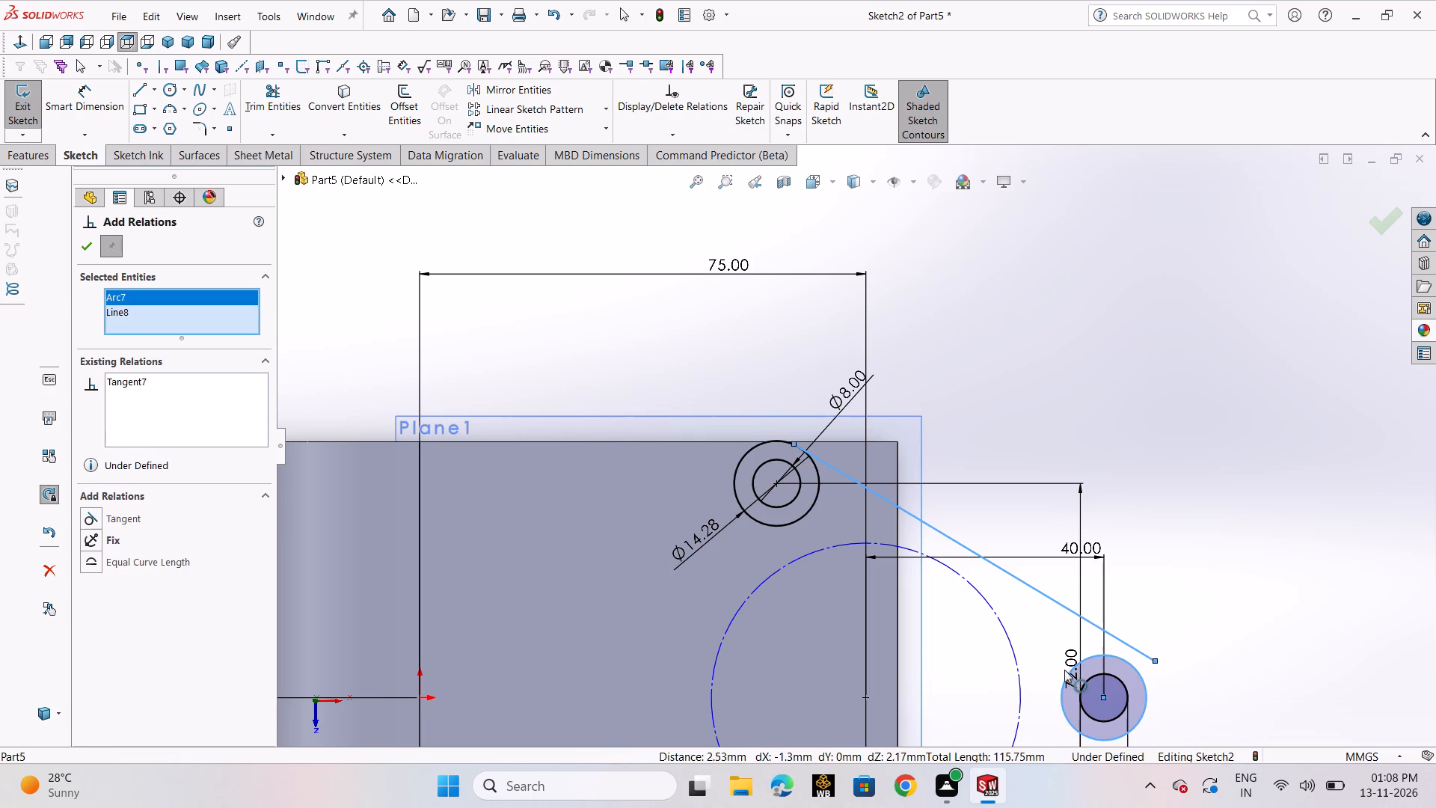
click(138, 521)
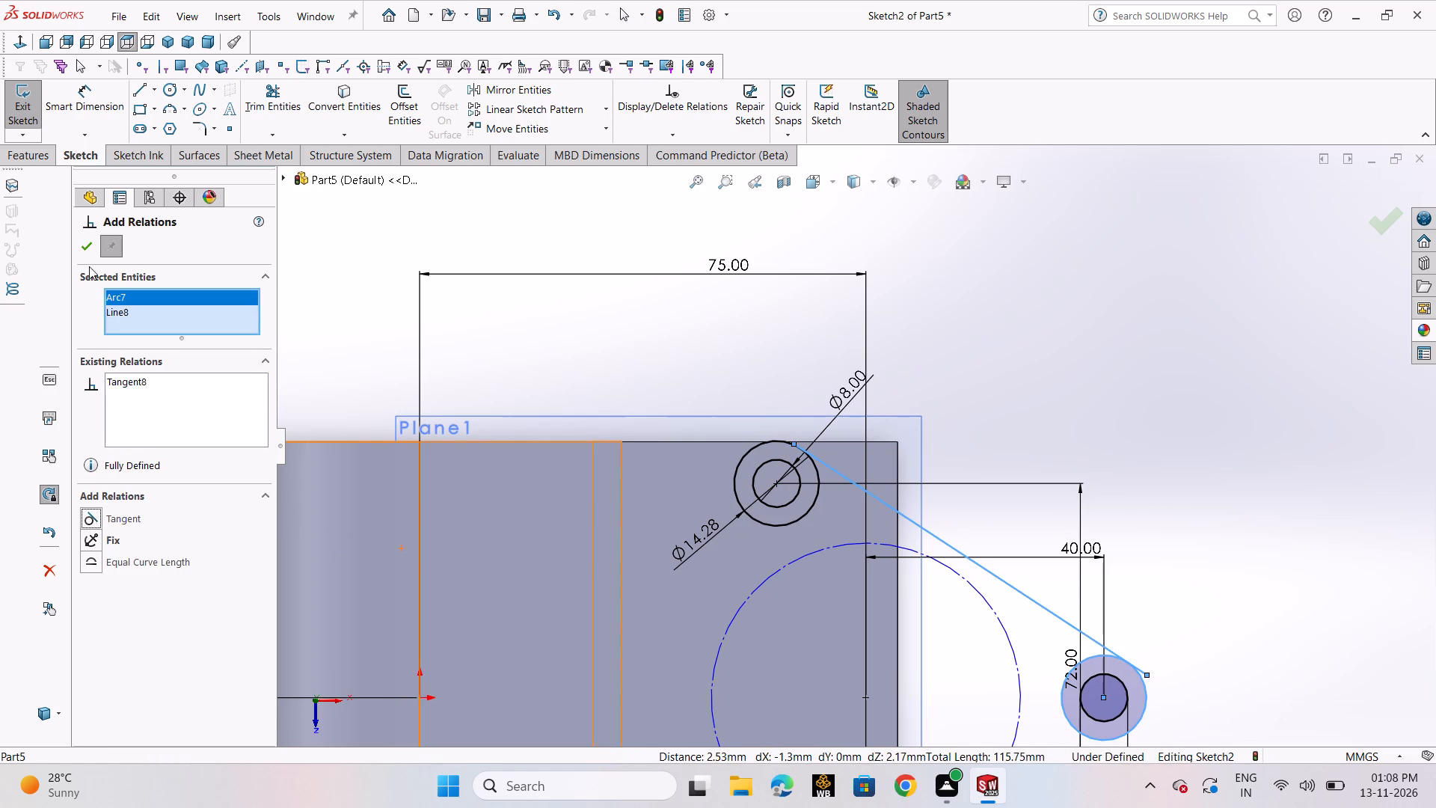
click(85, 250)
Shorten the upper slanted line so its outer end lies coincident on the outer pair's larger circle, near the tangent point.
scroll(931, 687, up, 1)
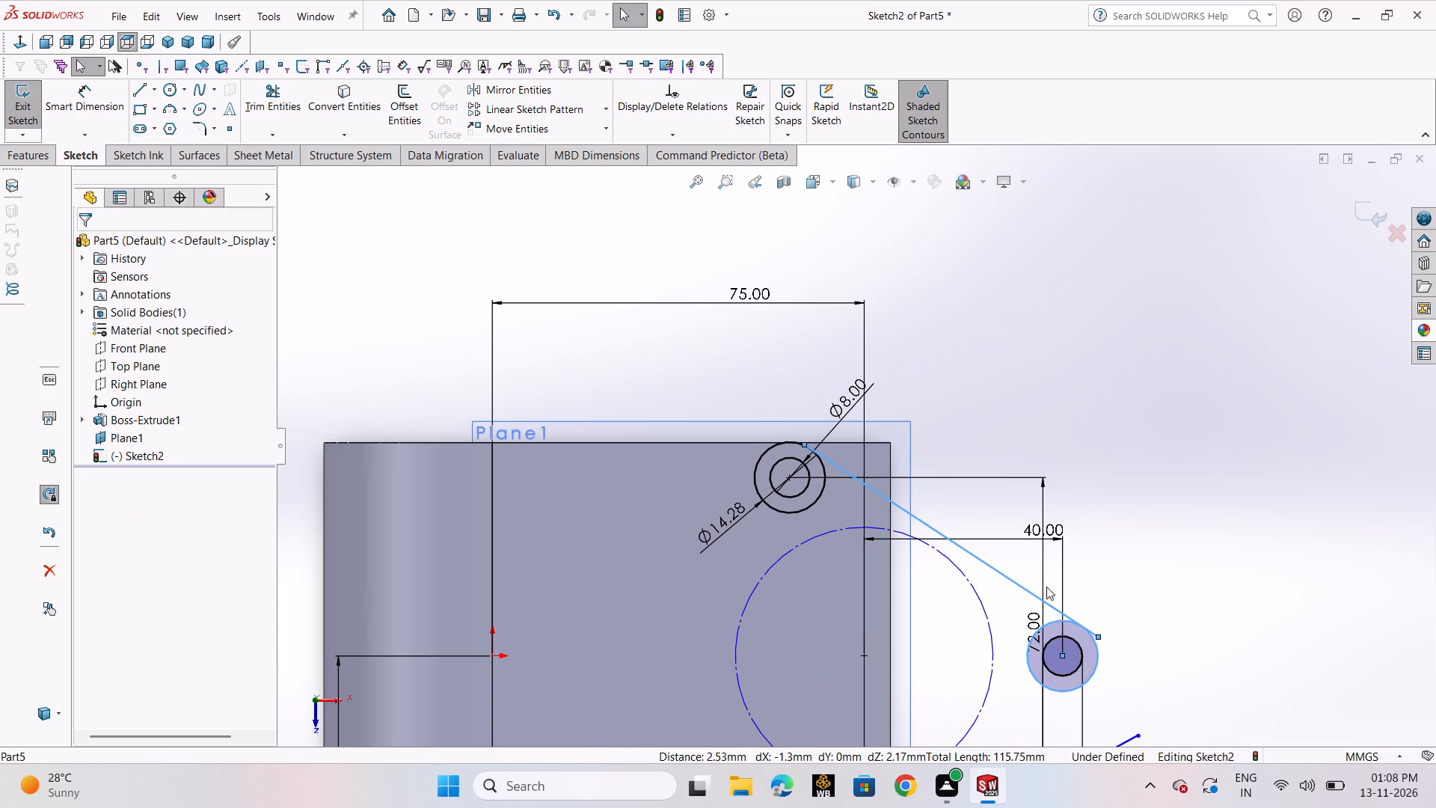
click(1144, 604)
scroll(1140, 667, down, 4)
scroll(1048, 631, down, 3)
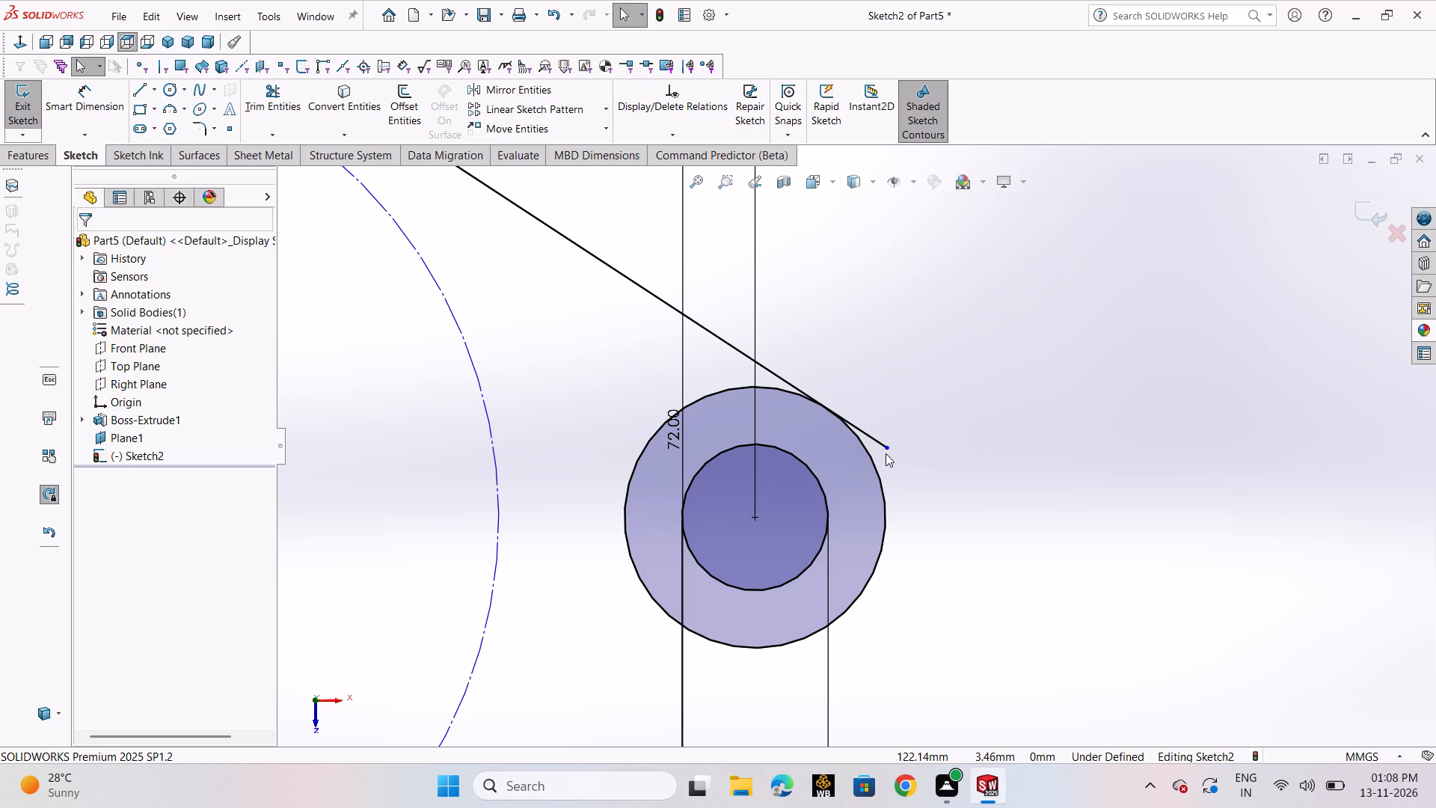
drag(886, 451, 836, 423)
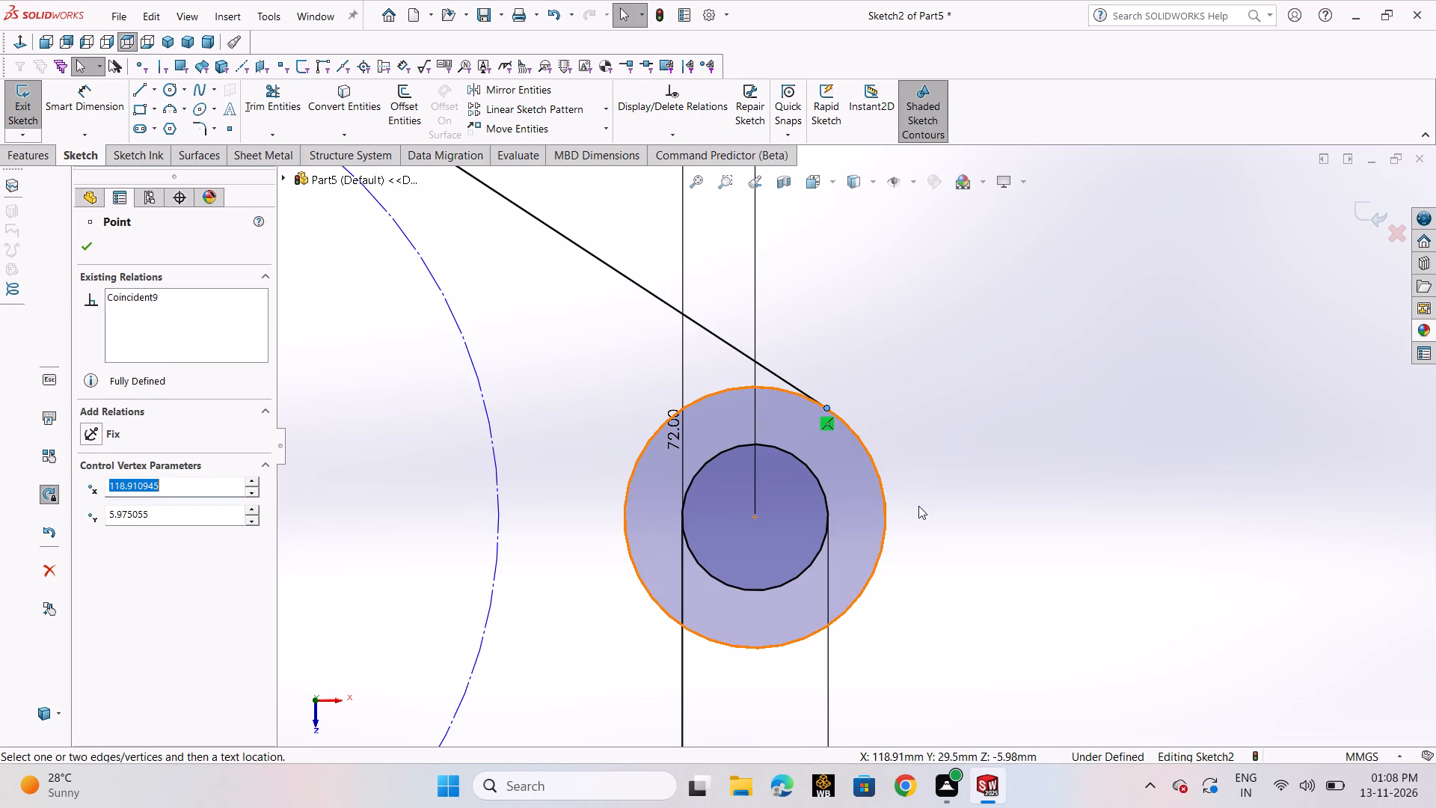
click(1000, 556)
Shorten the upper slanted line's other end to about its tangent point on the larger circle of the upper concentric pair.
scroll(877, 519, up, 4)
scroll(766, 450, up, 3)
scroll(601, 293, down, 4)
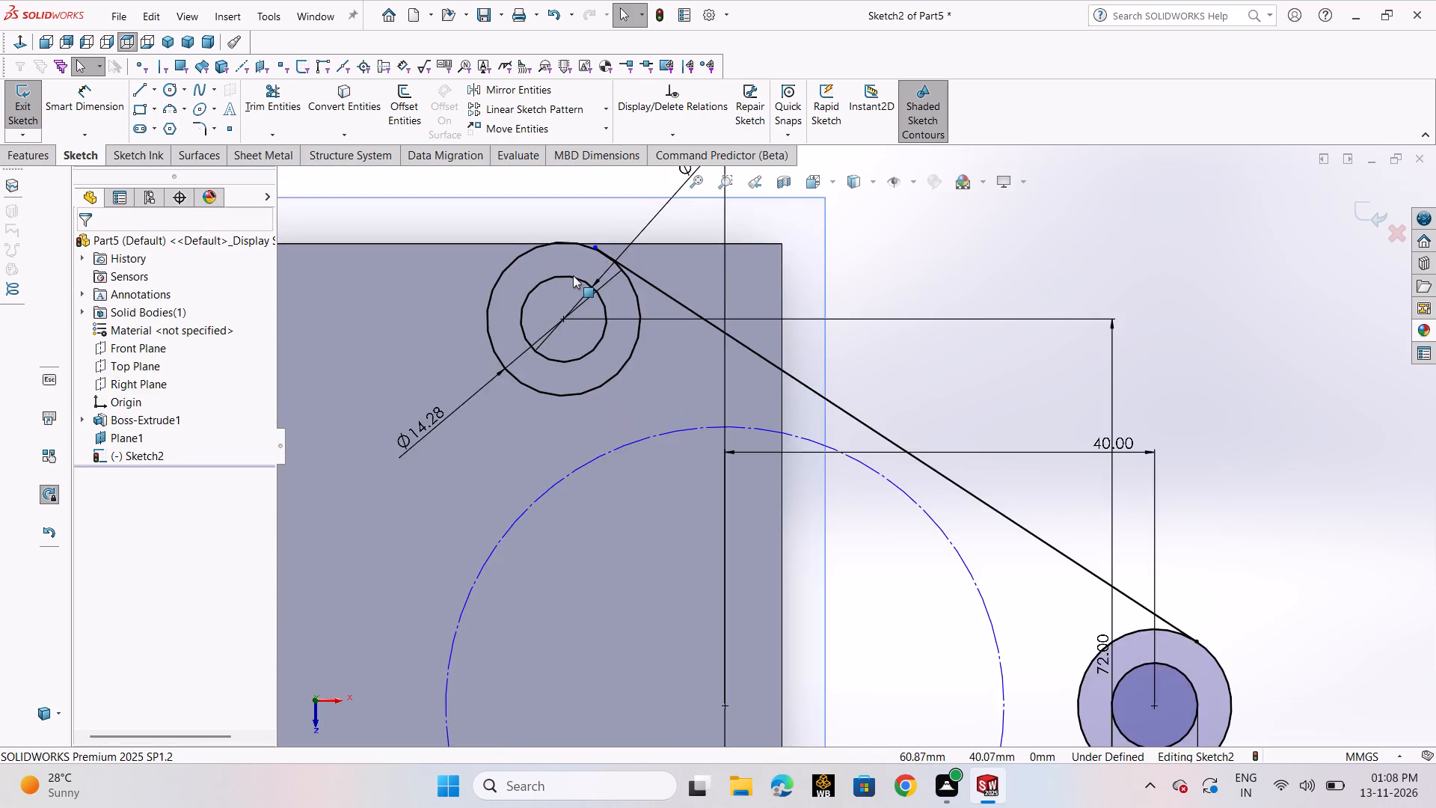
scroll(573, 275, down, 4)
scroll(668, 260, down, 3)
scroll(769, 313, down, 8)
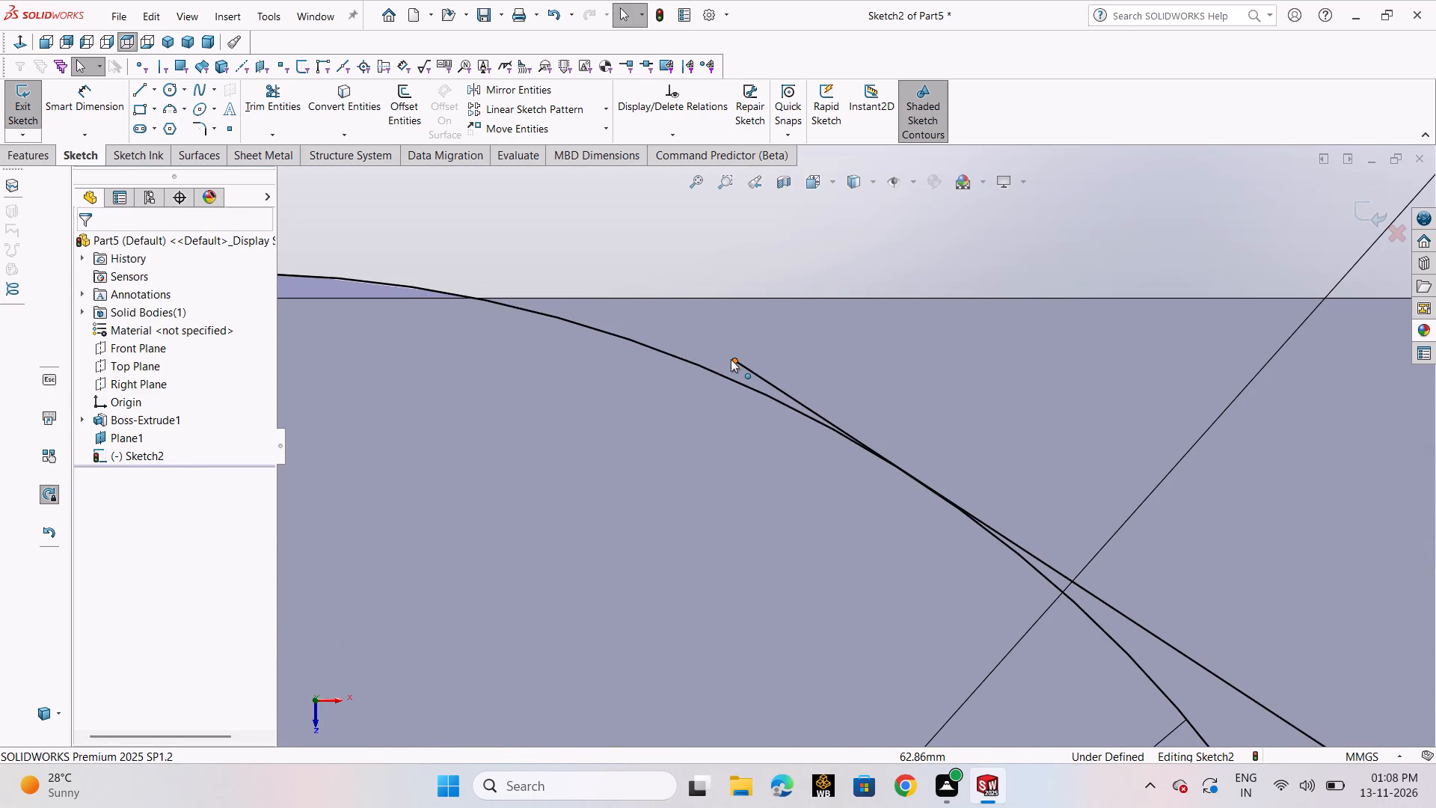
drag(731, 359, 891, 476)
scroll(906, 467, down, 1)
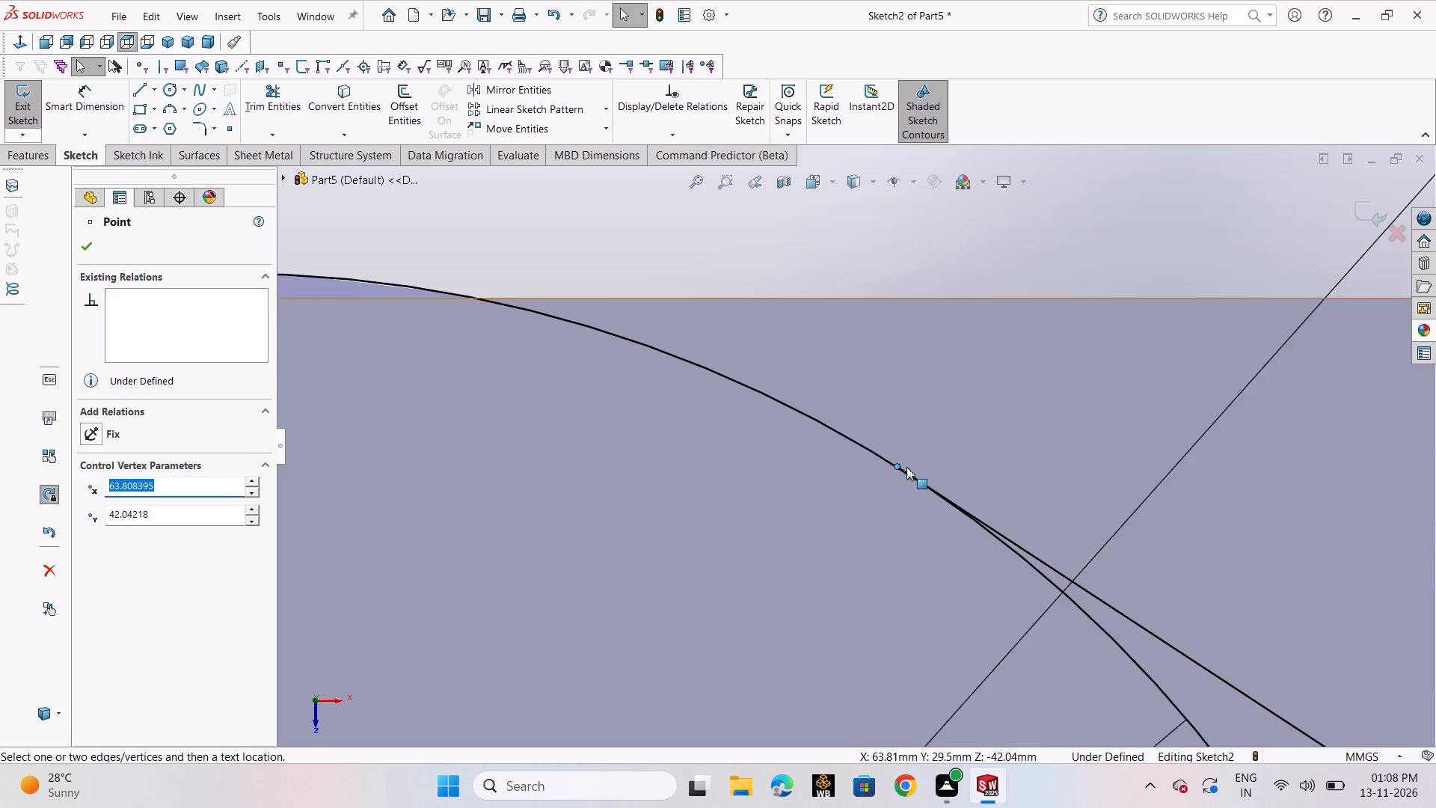
scroll(906, 467, down, 1)
scroll(906, 467, up, 4)
scroll(906, 467, down, 1)
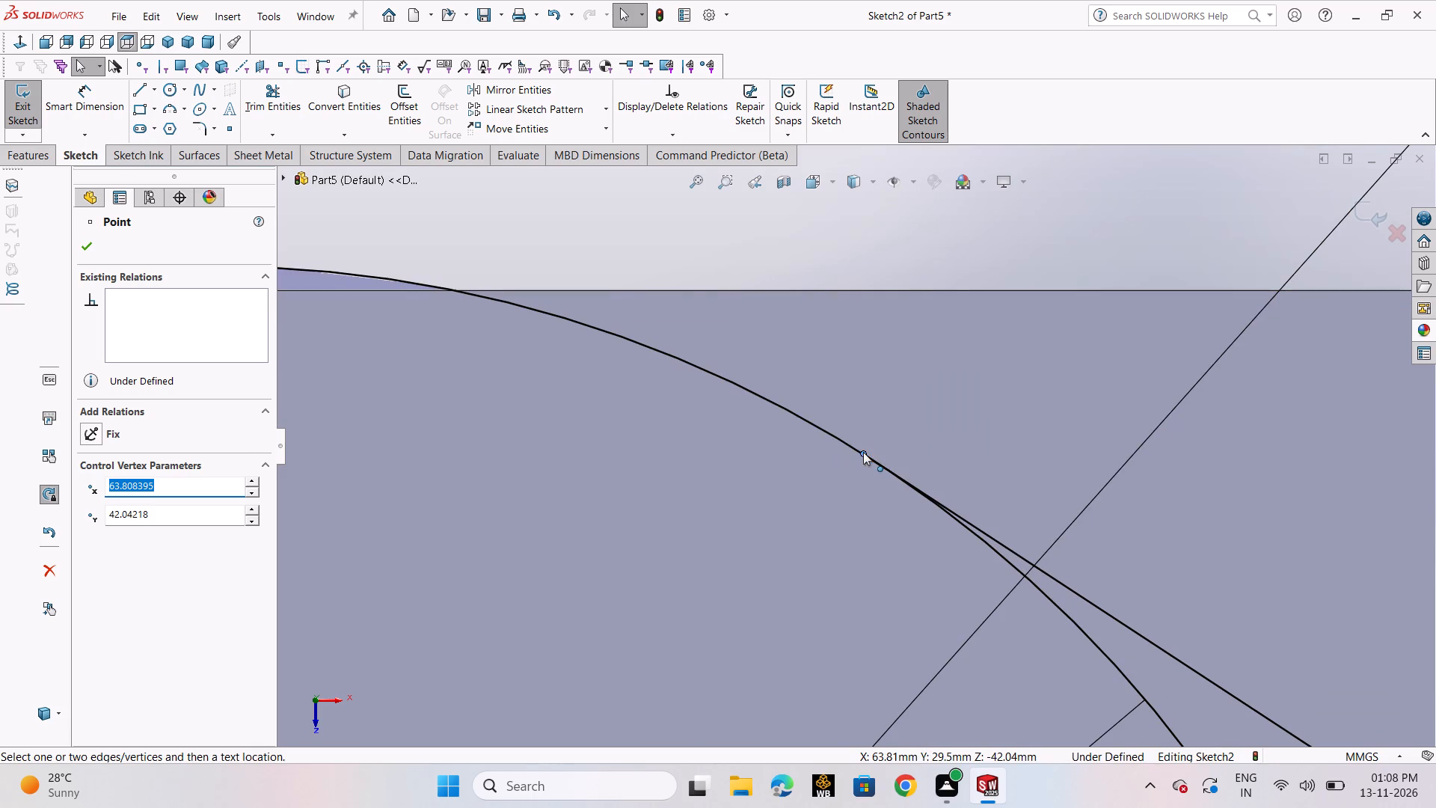
drag(863, 452, 912, 492)
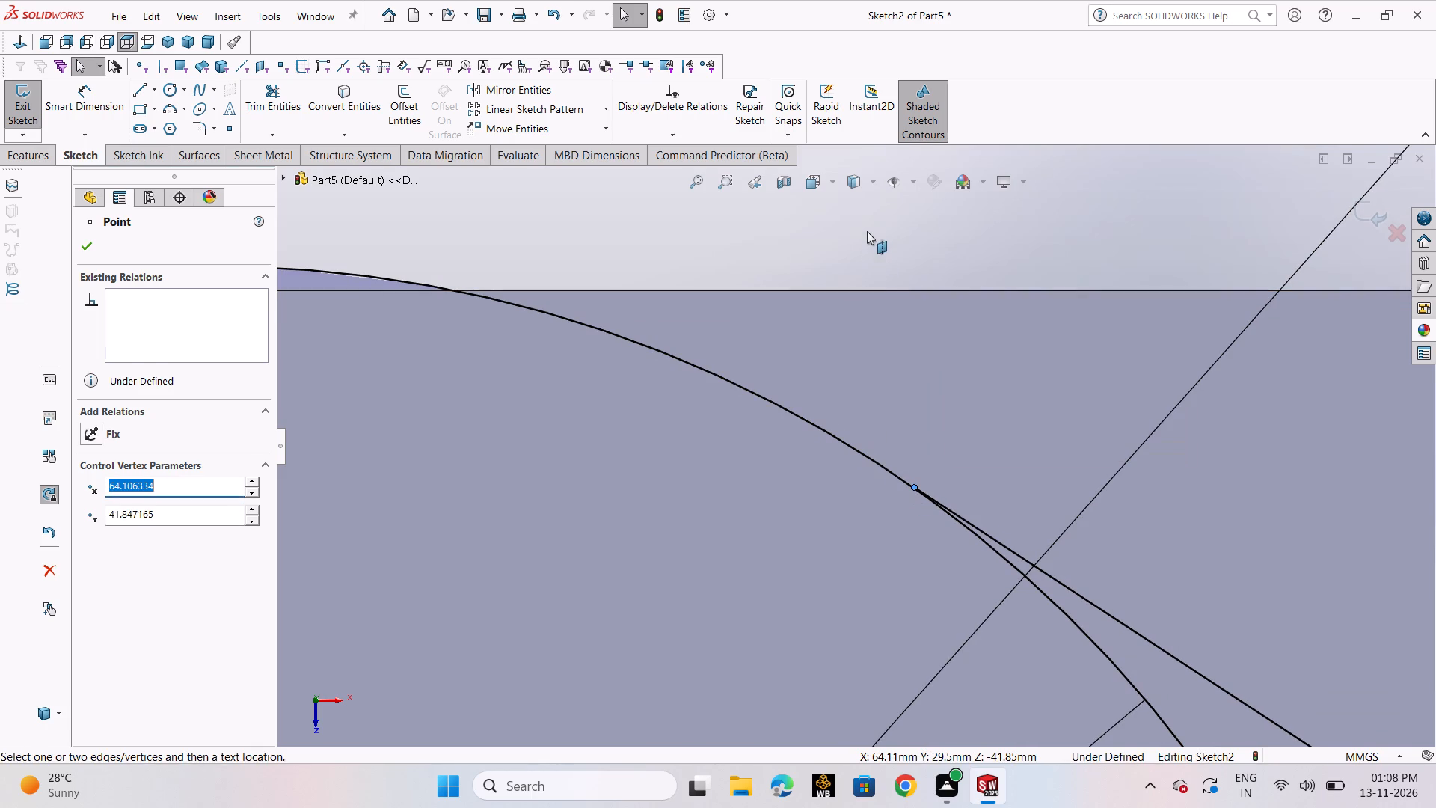
click(867, 223)
scroll(898, 494, up, 4)
scroll(904, 461, down, 5)
scroll(847, 508, down, 5)
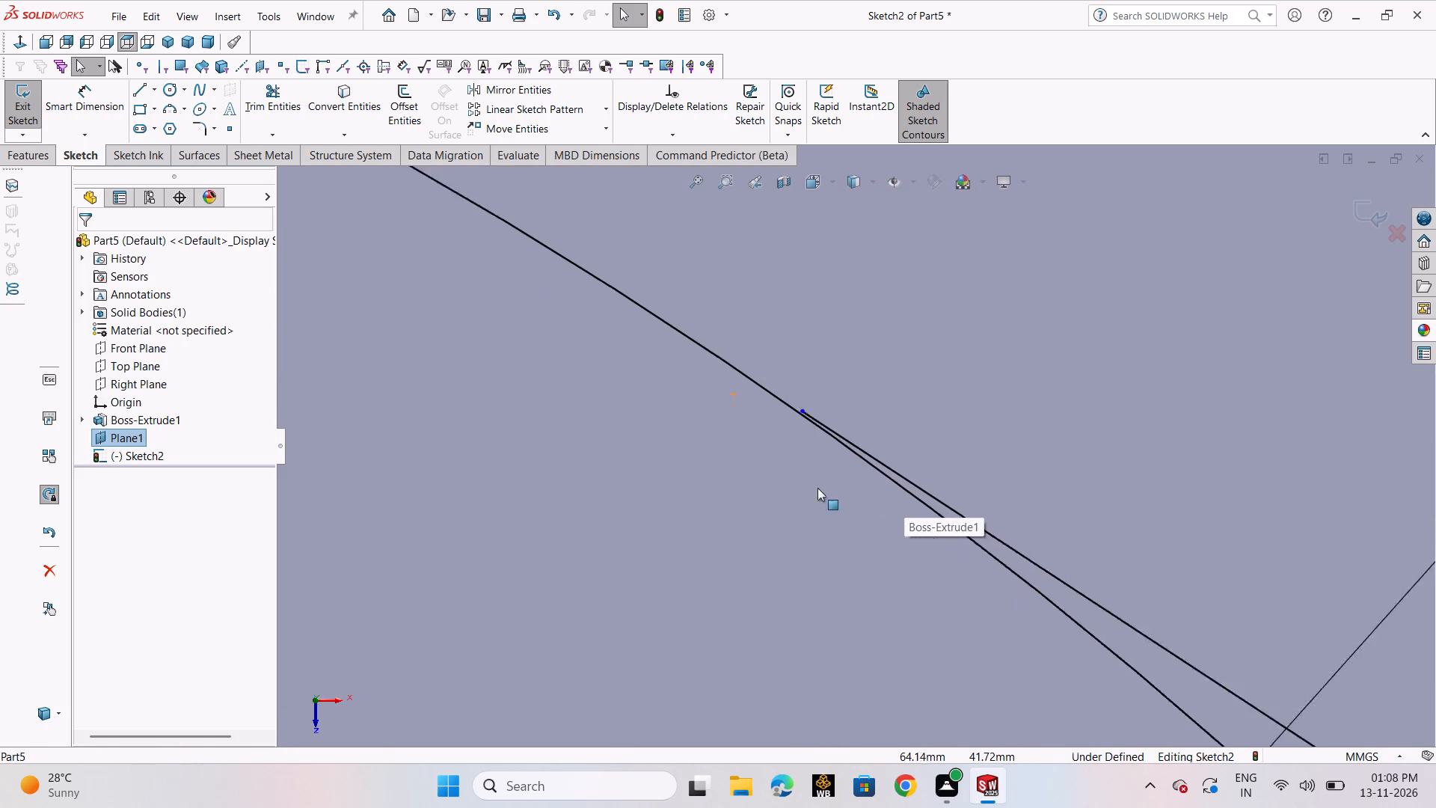
scroll(817, 488, down, 5)
drag(767, 272, 846, 393)
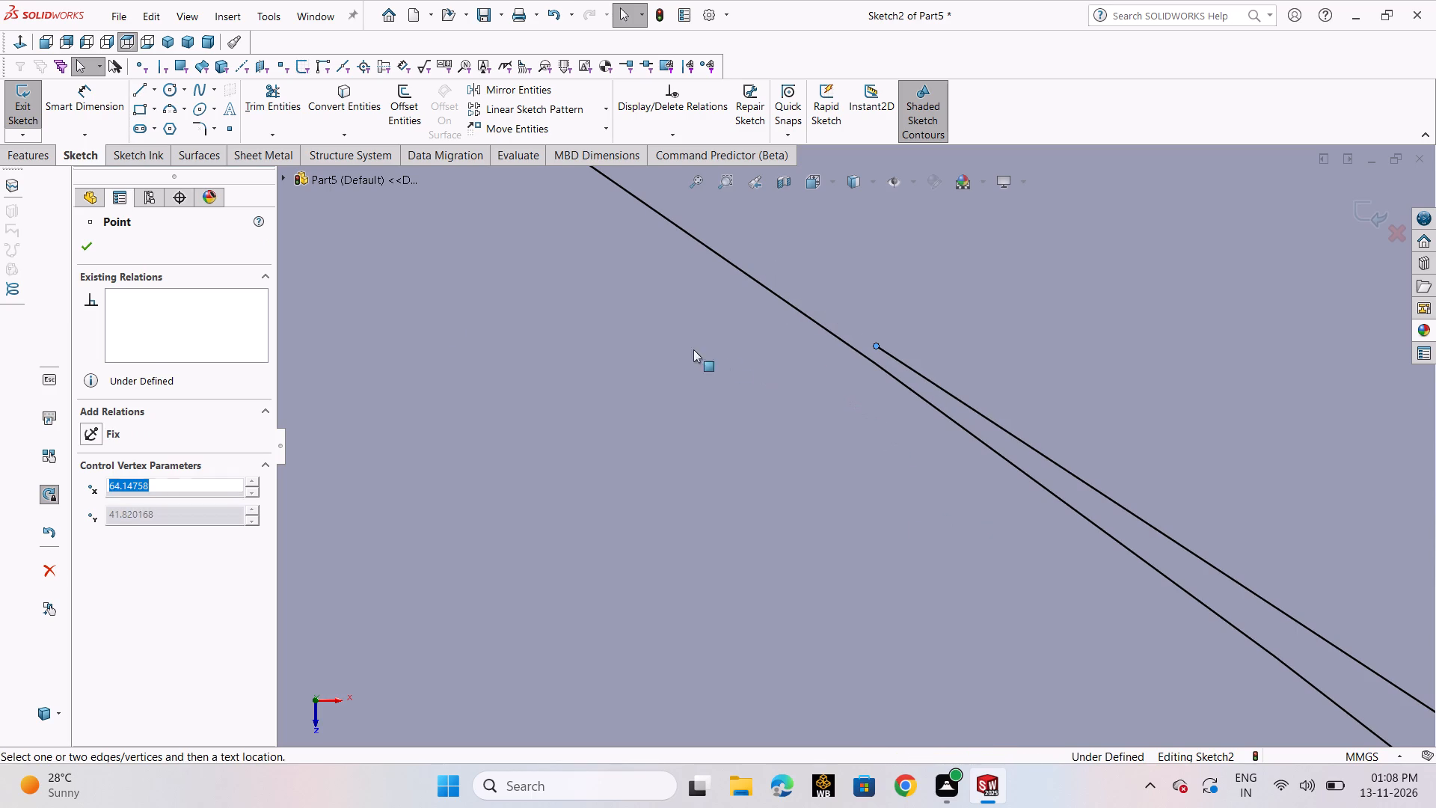
click(93, 248)
Apply the tangent relation again between the upper slanted line and the upper pair's larger circle, leaving the end point unselected.
click(625, 130)
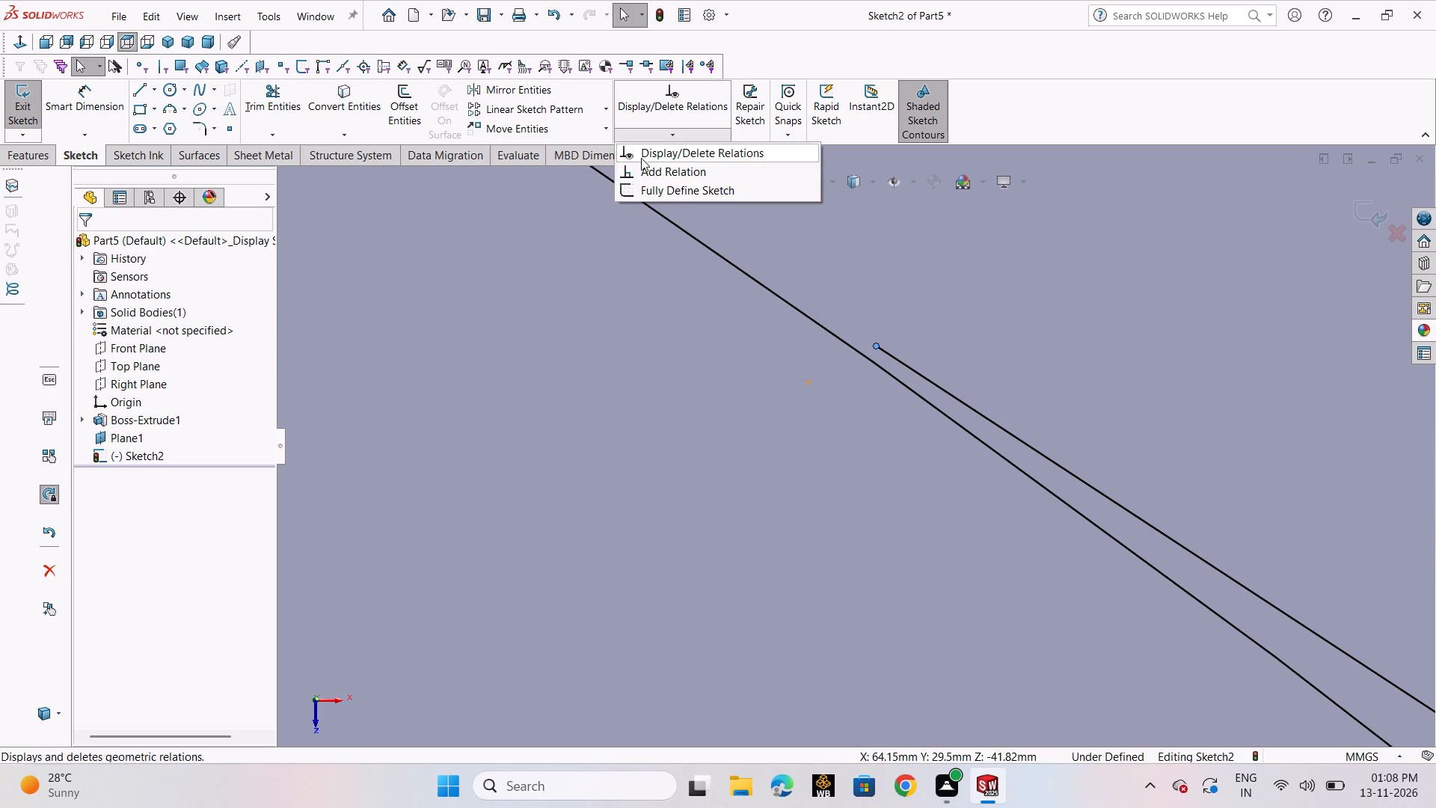
click(646, 169)
click(933, 379)
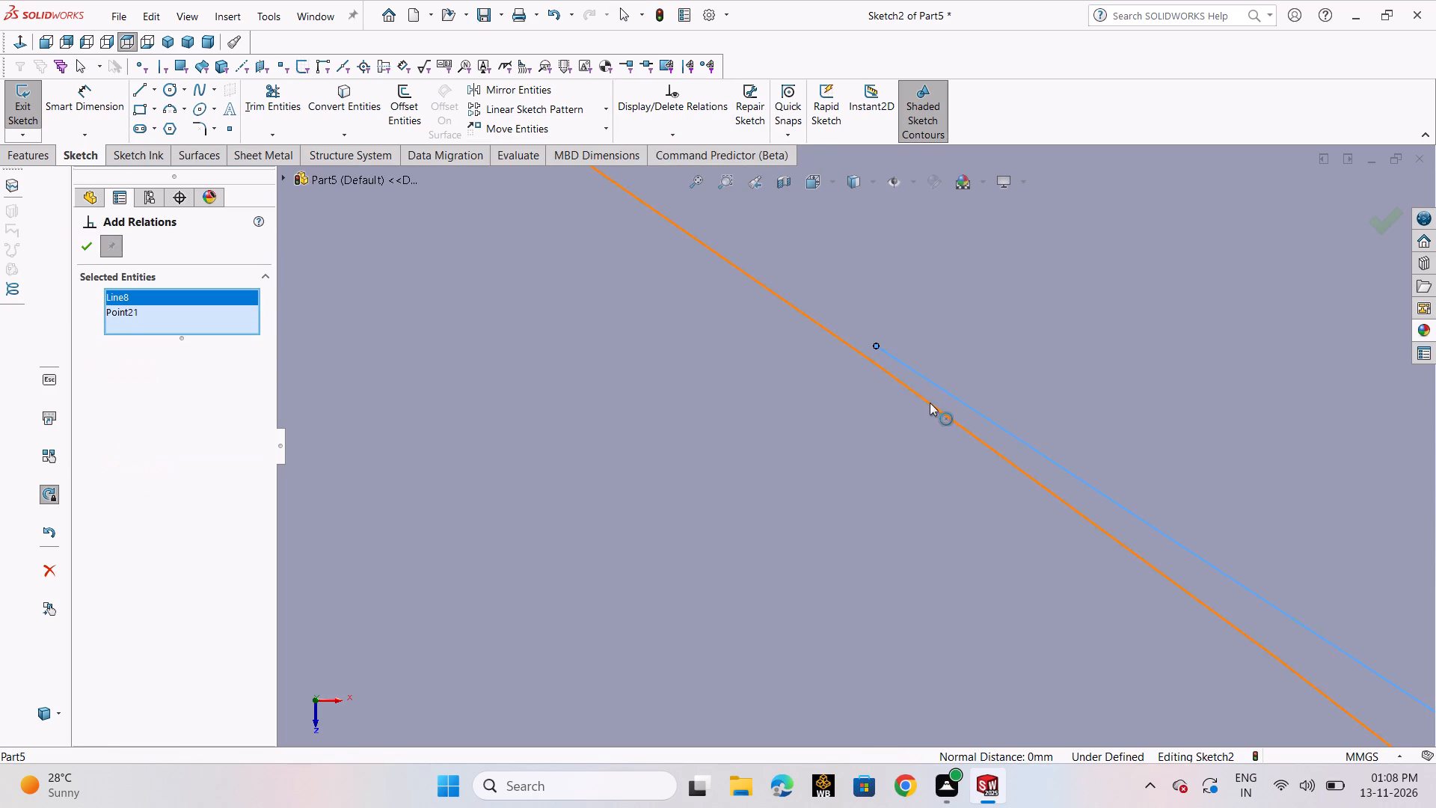
click(930, 403)
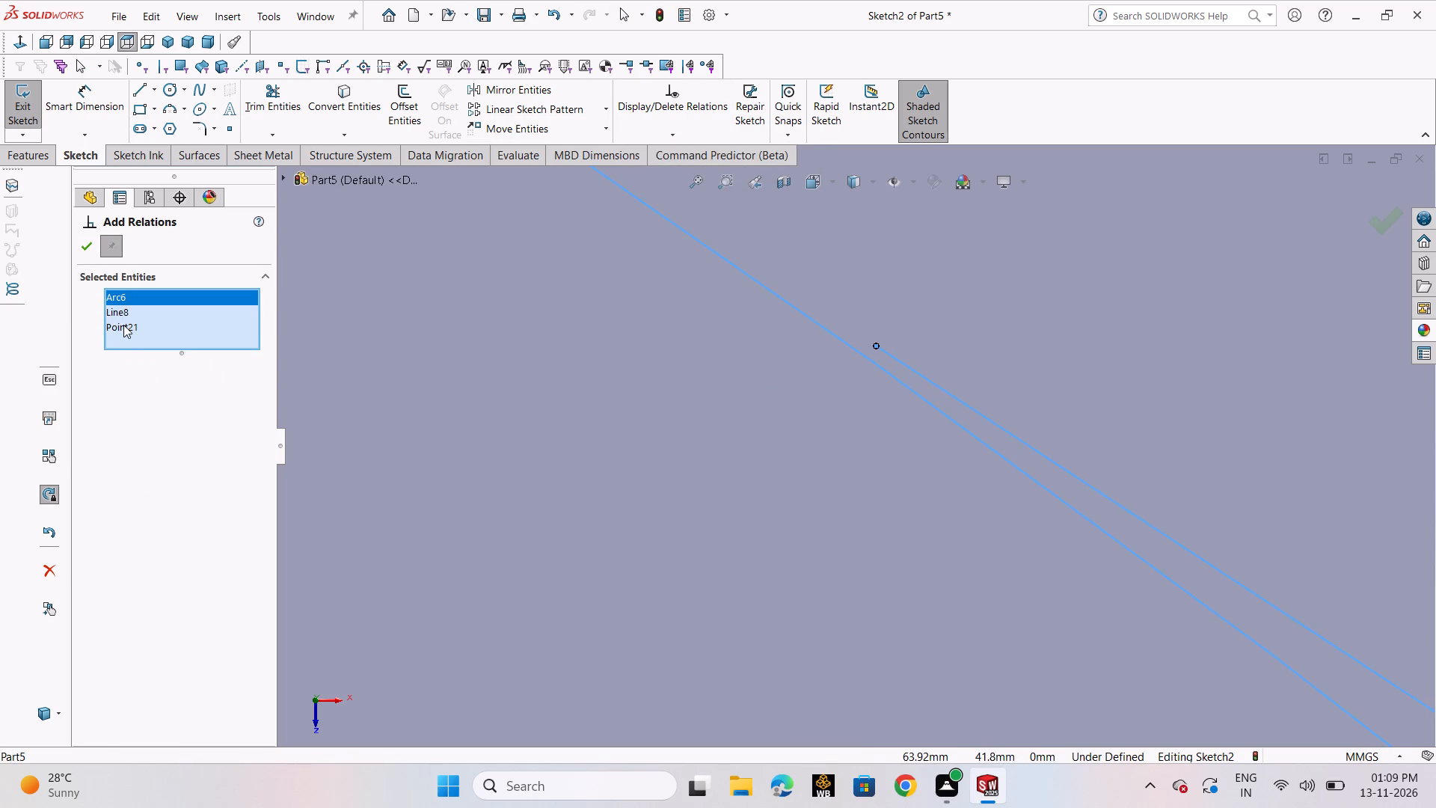
click(123, 325)
right_click(123, 325)
click(153, 355)
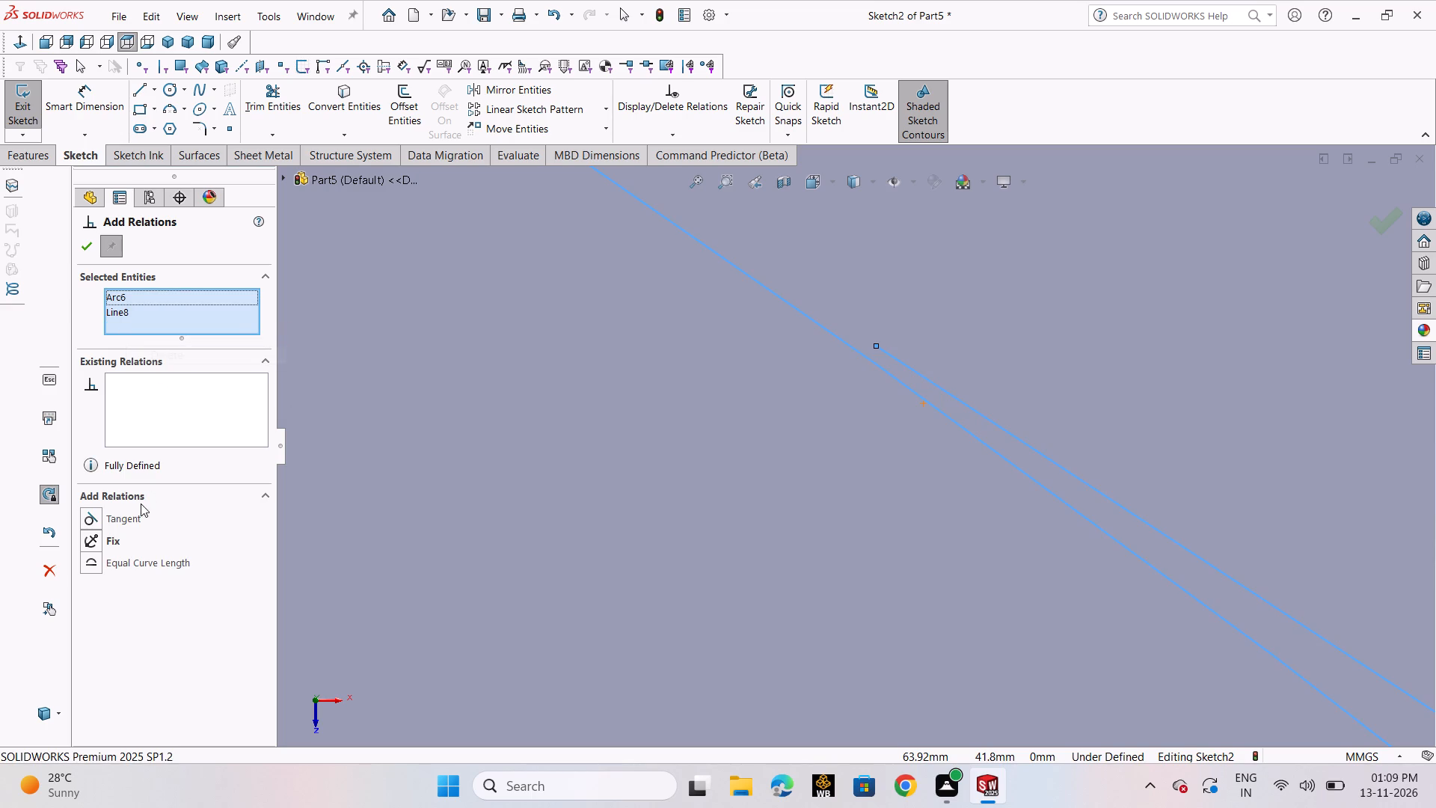
click(134, 515)
double_click(134, 515)
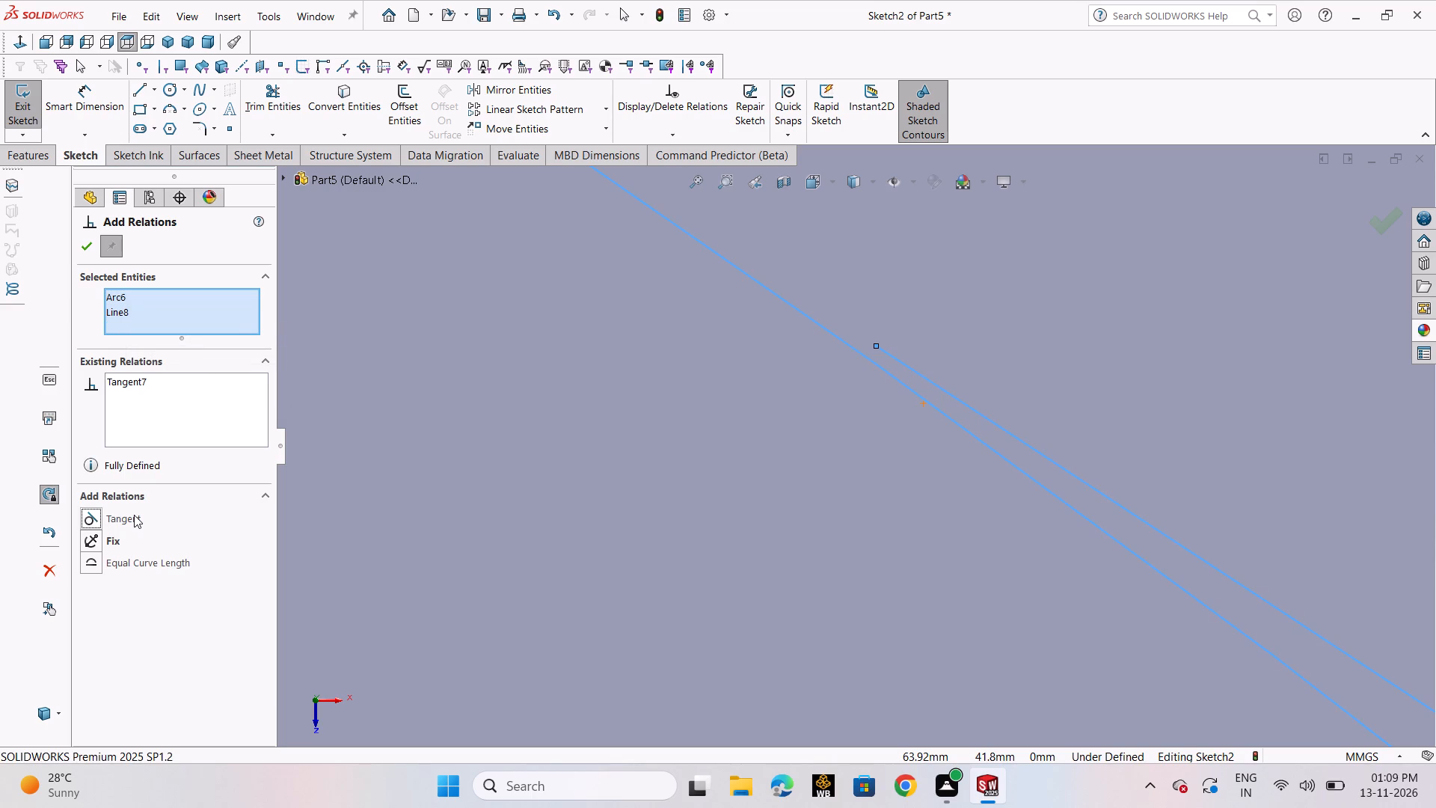
click(134, 515)
click(86, 247)
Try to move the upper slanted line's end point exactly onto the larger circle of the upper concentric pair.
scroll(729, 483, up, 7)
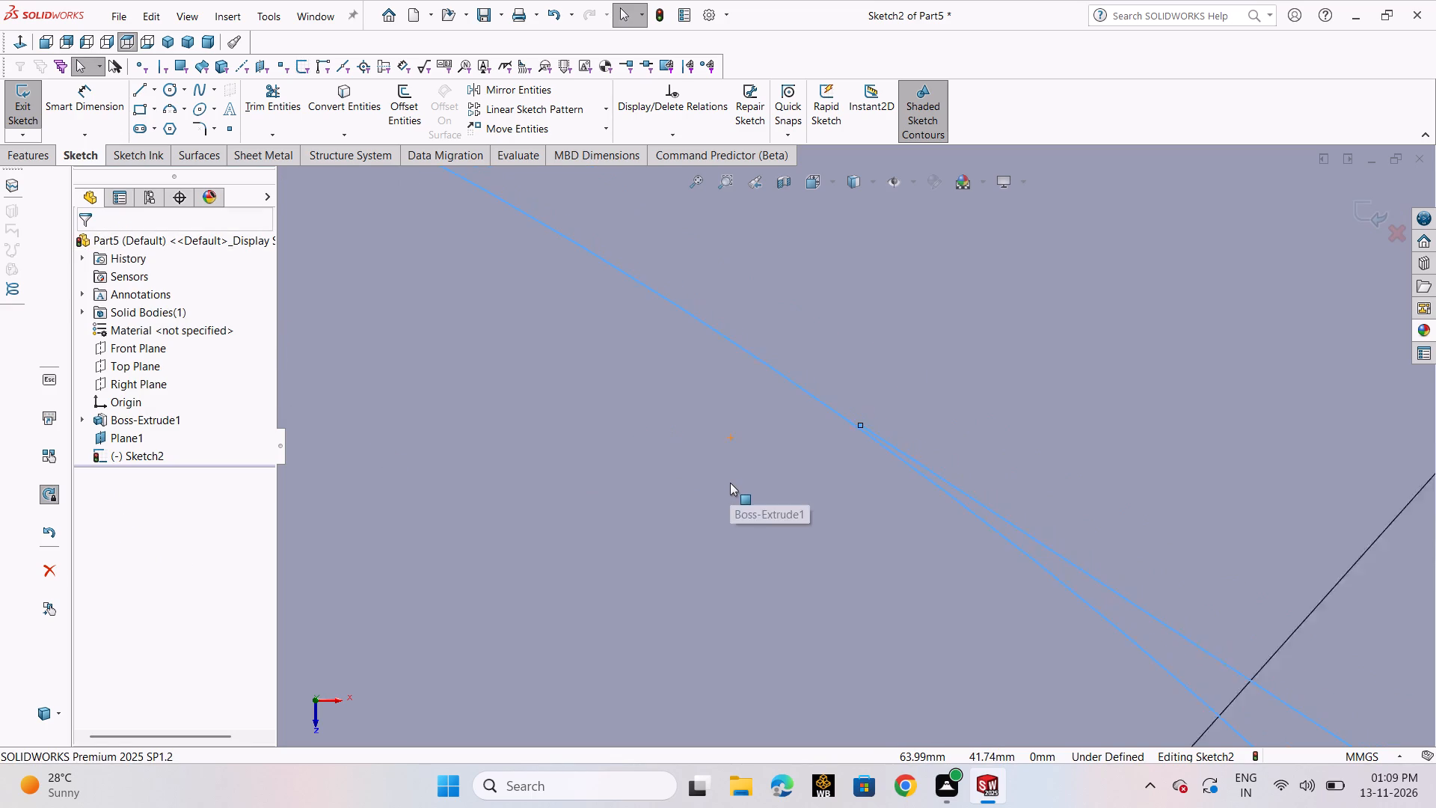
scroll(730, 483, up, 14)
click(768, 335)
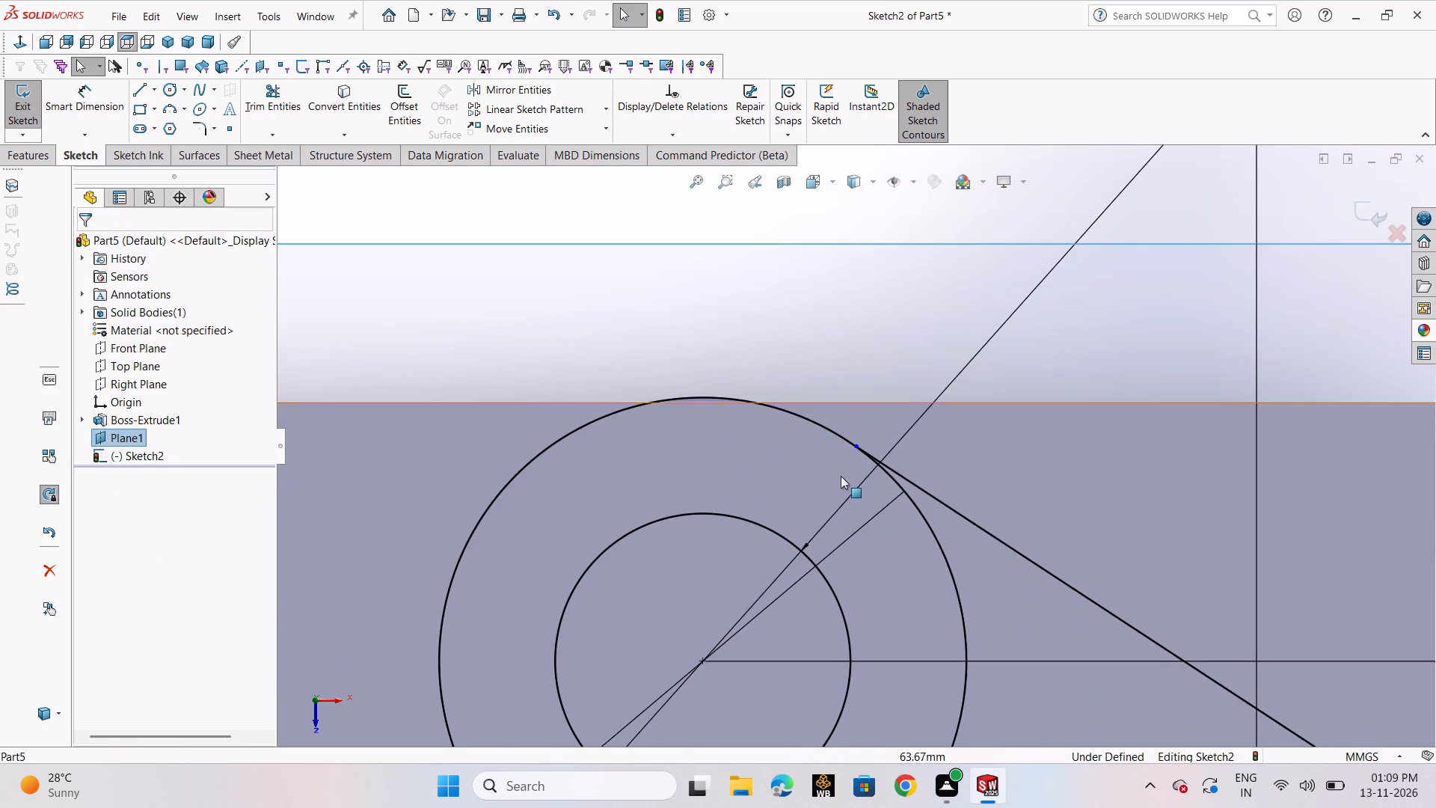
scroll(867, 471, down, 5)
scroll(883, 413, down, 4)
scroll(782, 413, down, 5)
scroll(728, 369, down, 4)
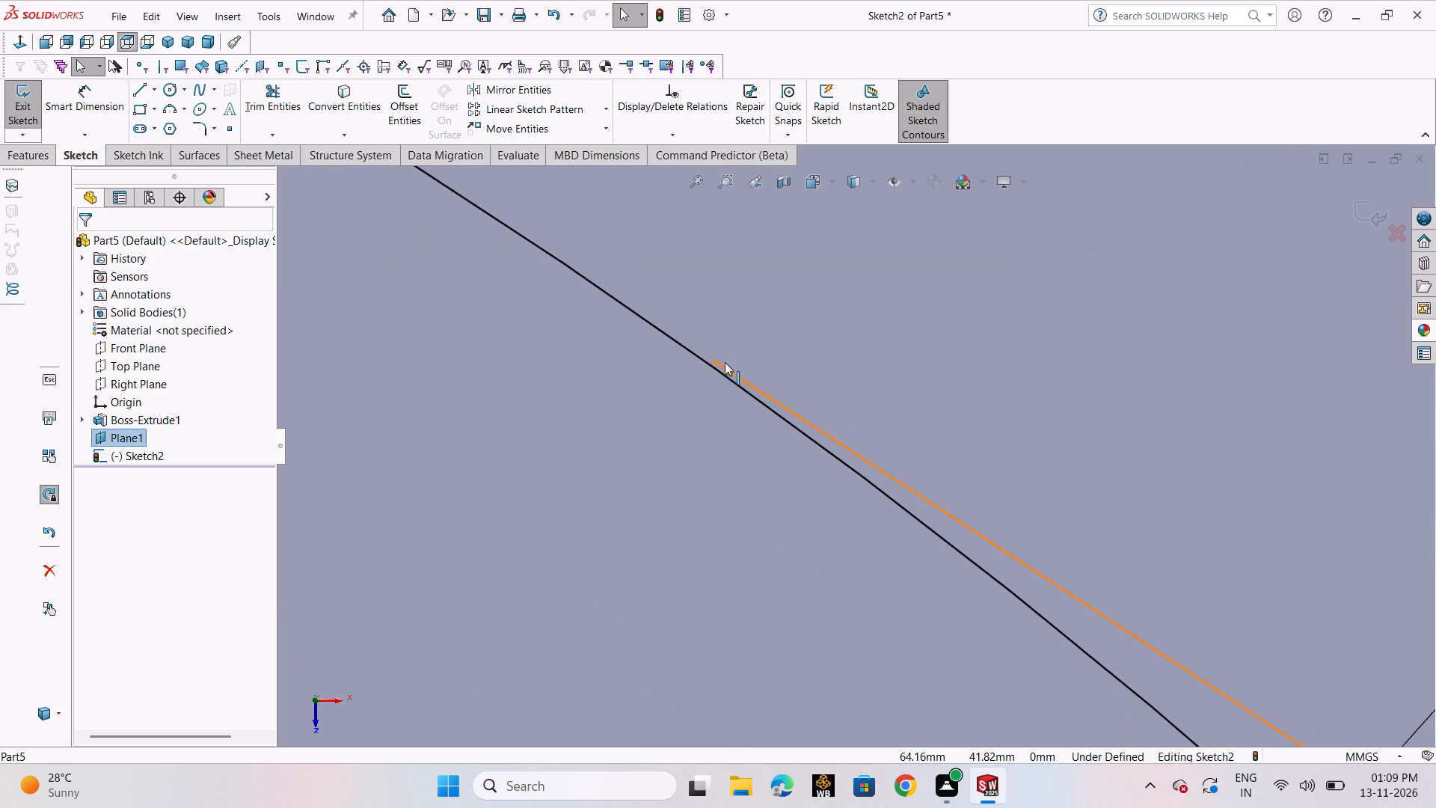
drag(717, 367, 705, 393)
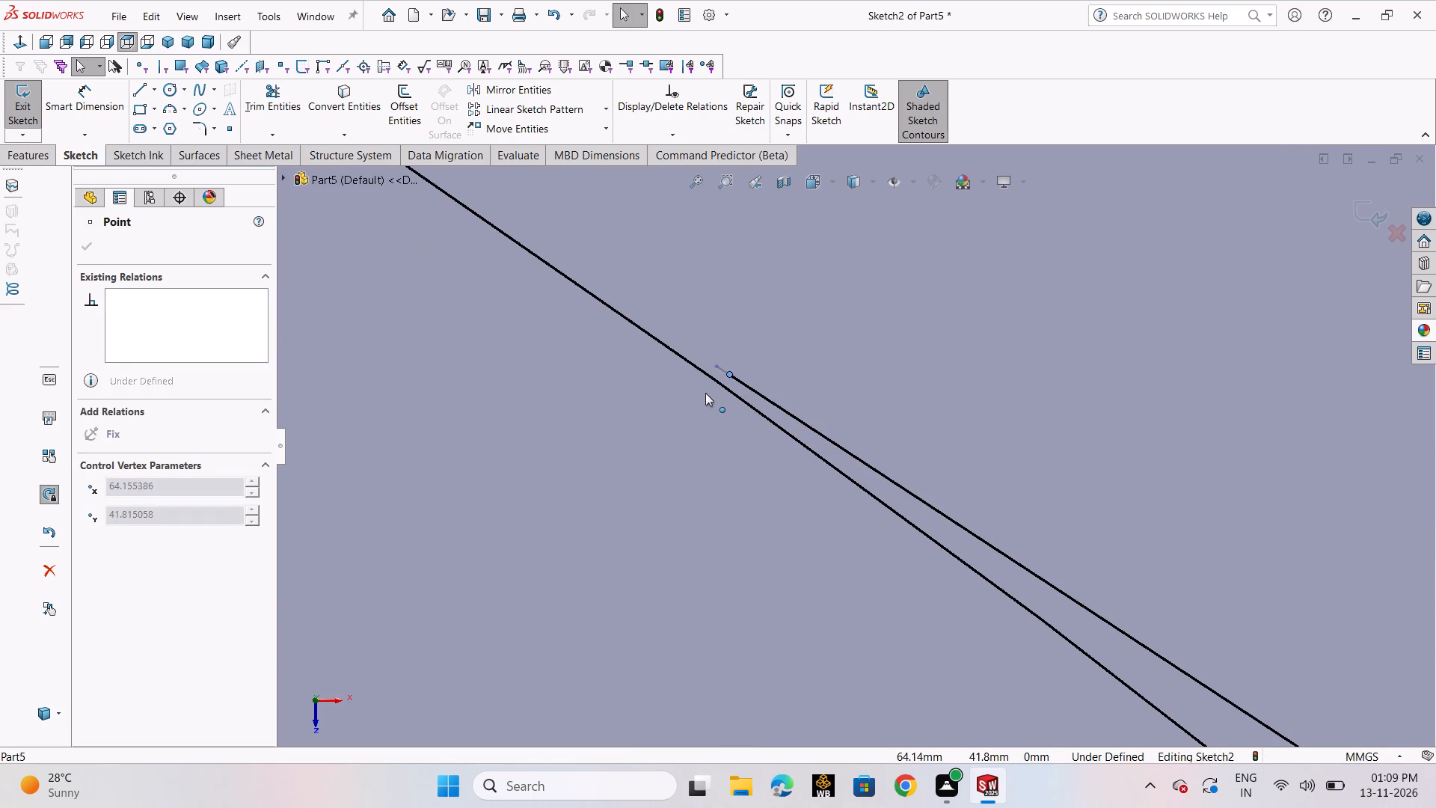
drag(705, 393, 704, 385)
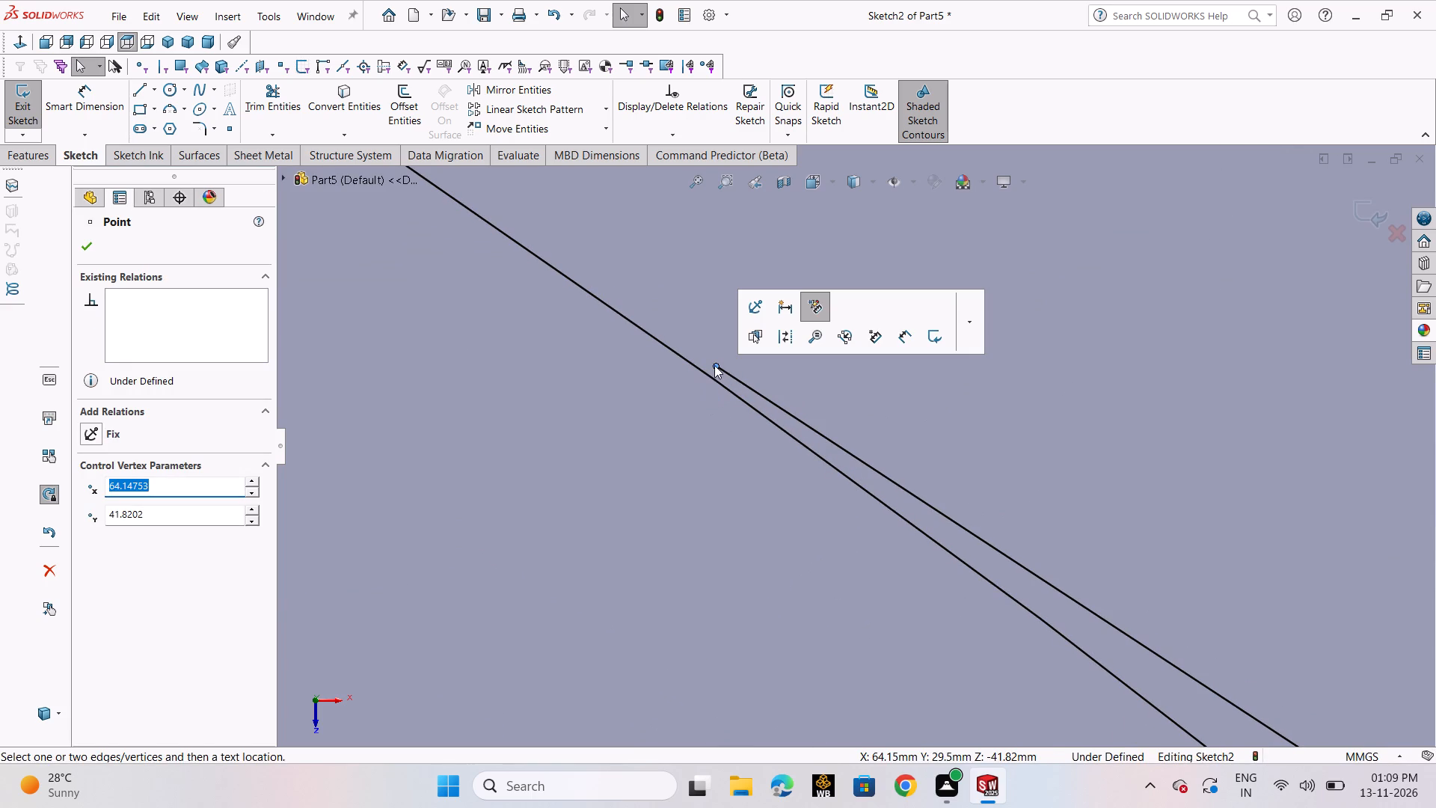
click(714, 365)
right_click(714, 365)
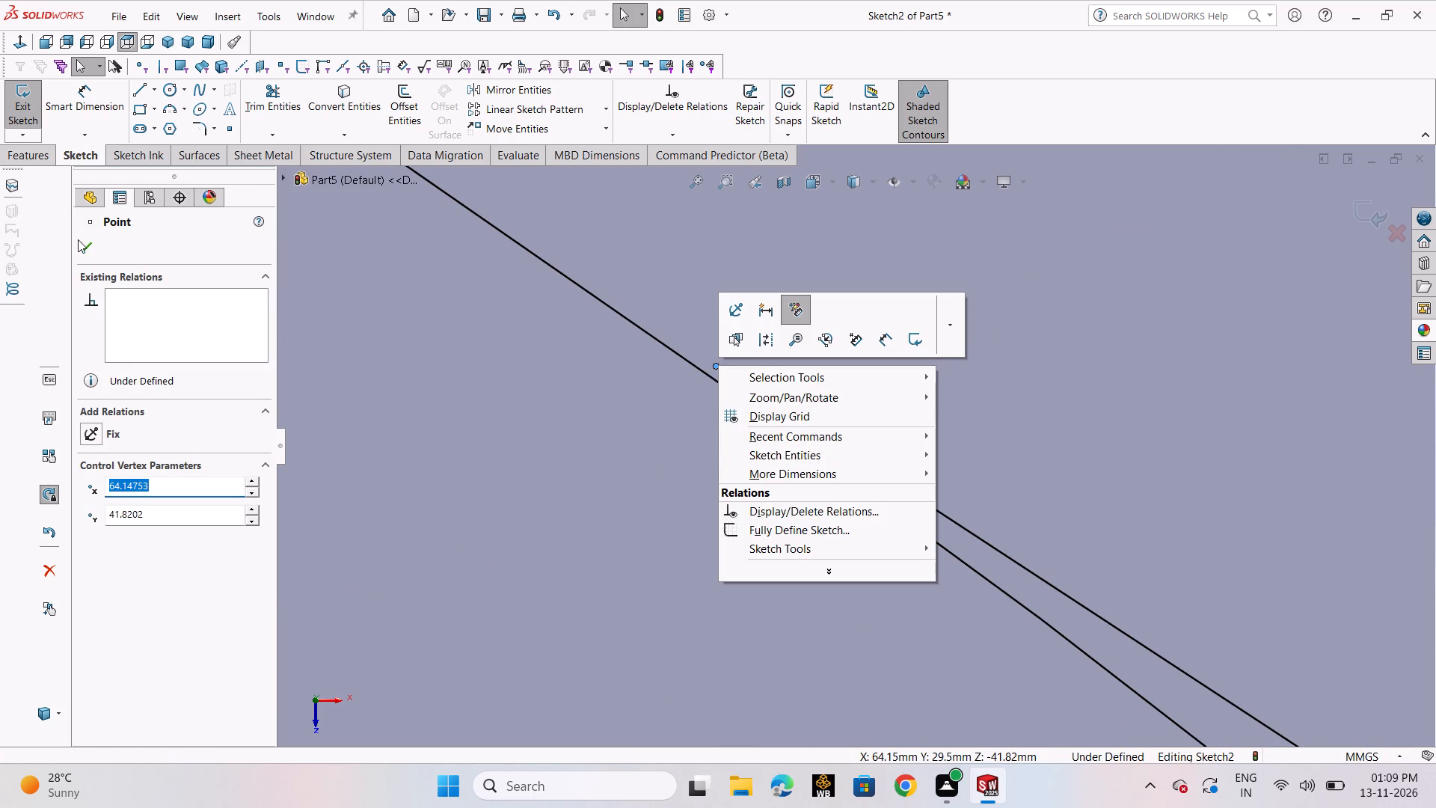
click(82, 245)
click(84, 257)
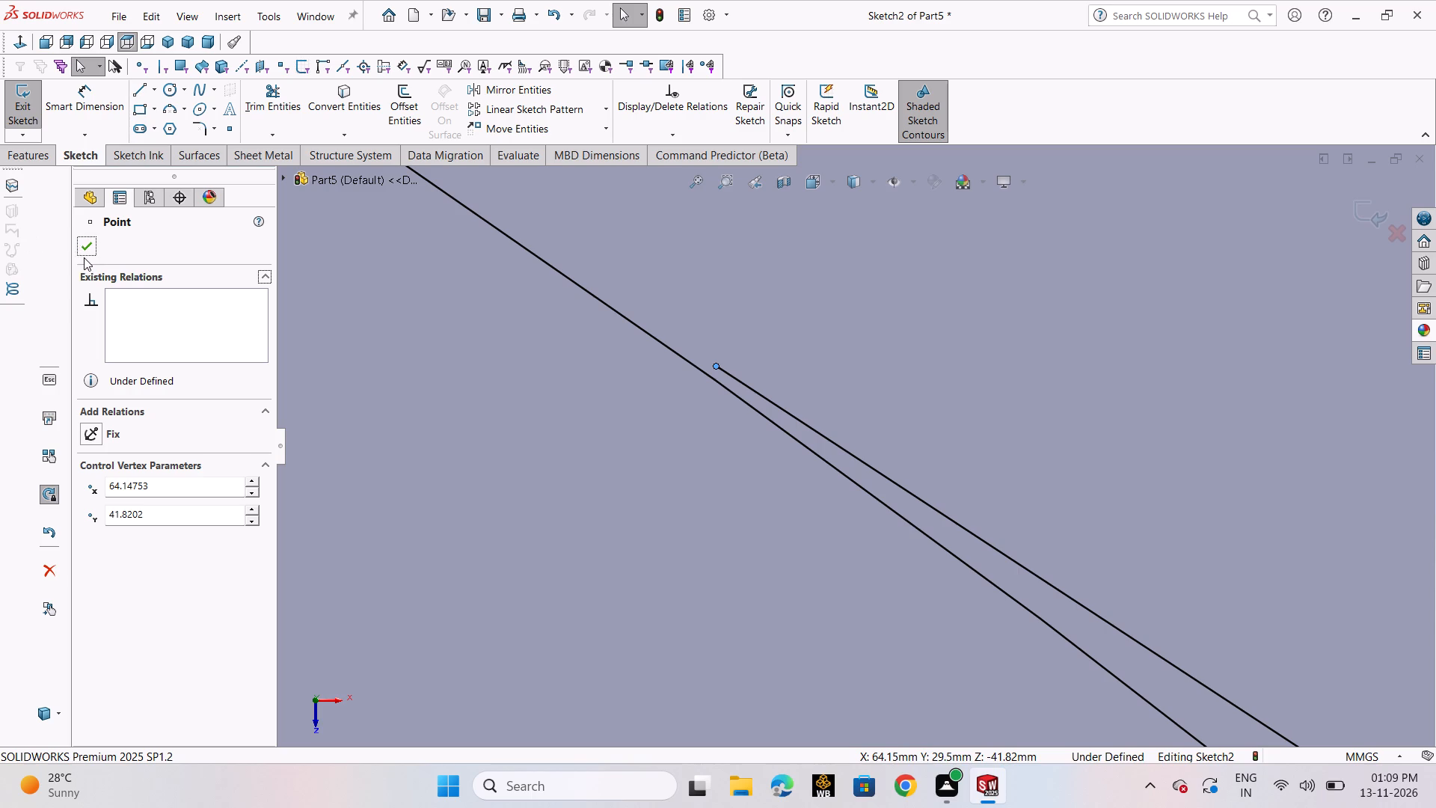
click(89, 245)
Move the lower slanted line closer to the lower and outer concentric circle pairs, keeping its length and angle.
scroll(975, 465, up, 6)
scroll(970, 466, down, 1)
scroll(970, 466, up, 10)
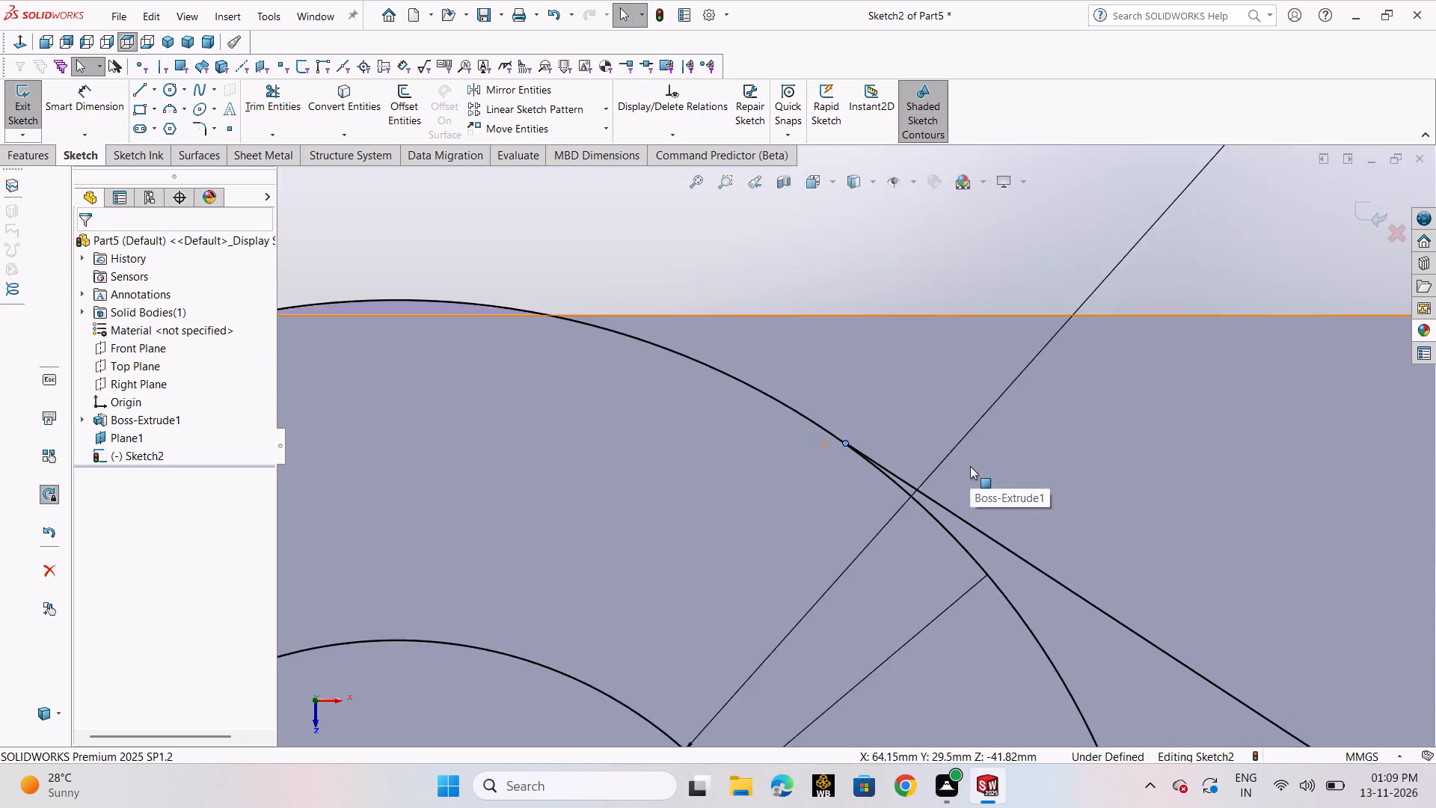
scroll(970, 466, up, 18)
scroll(993, 610, down, 4)
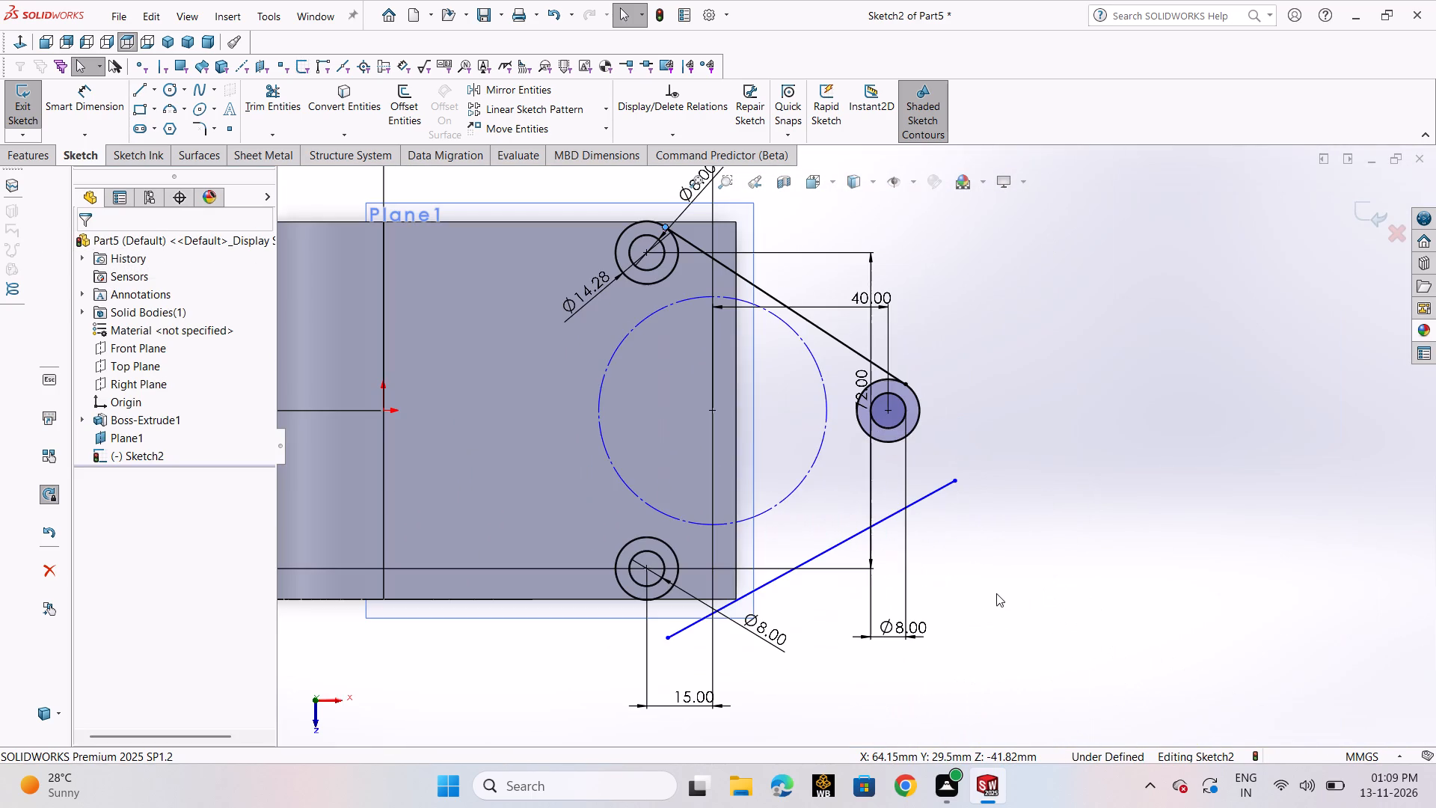
click(981, 529)
drag(933, 495, 909, 439)
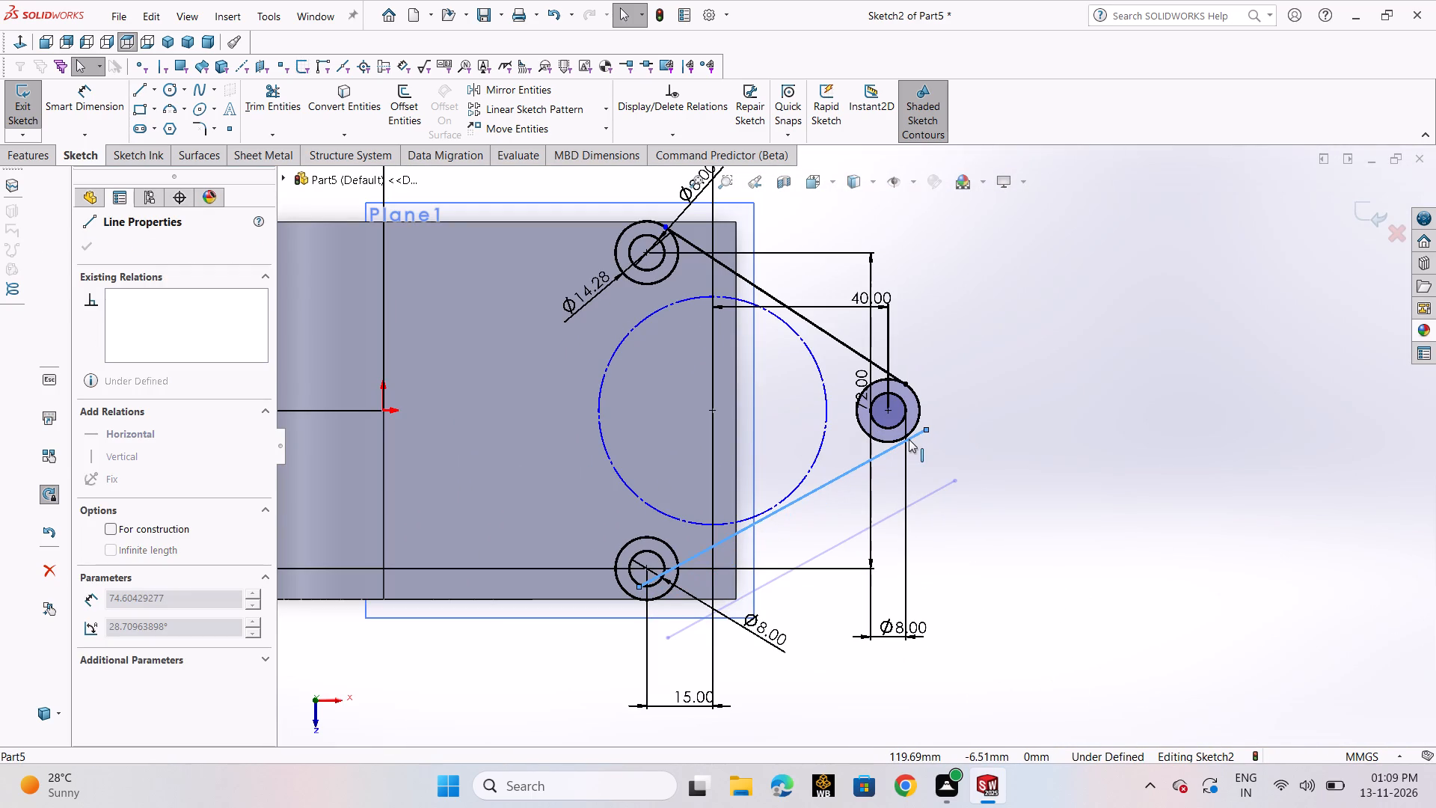
drag(909, 439, 909, 436)
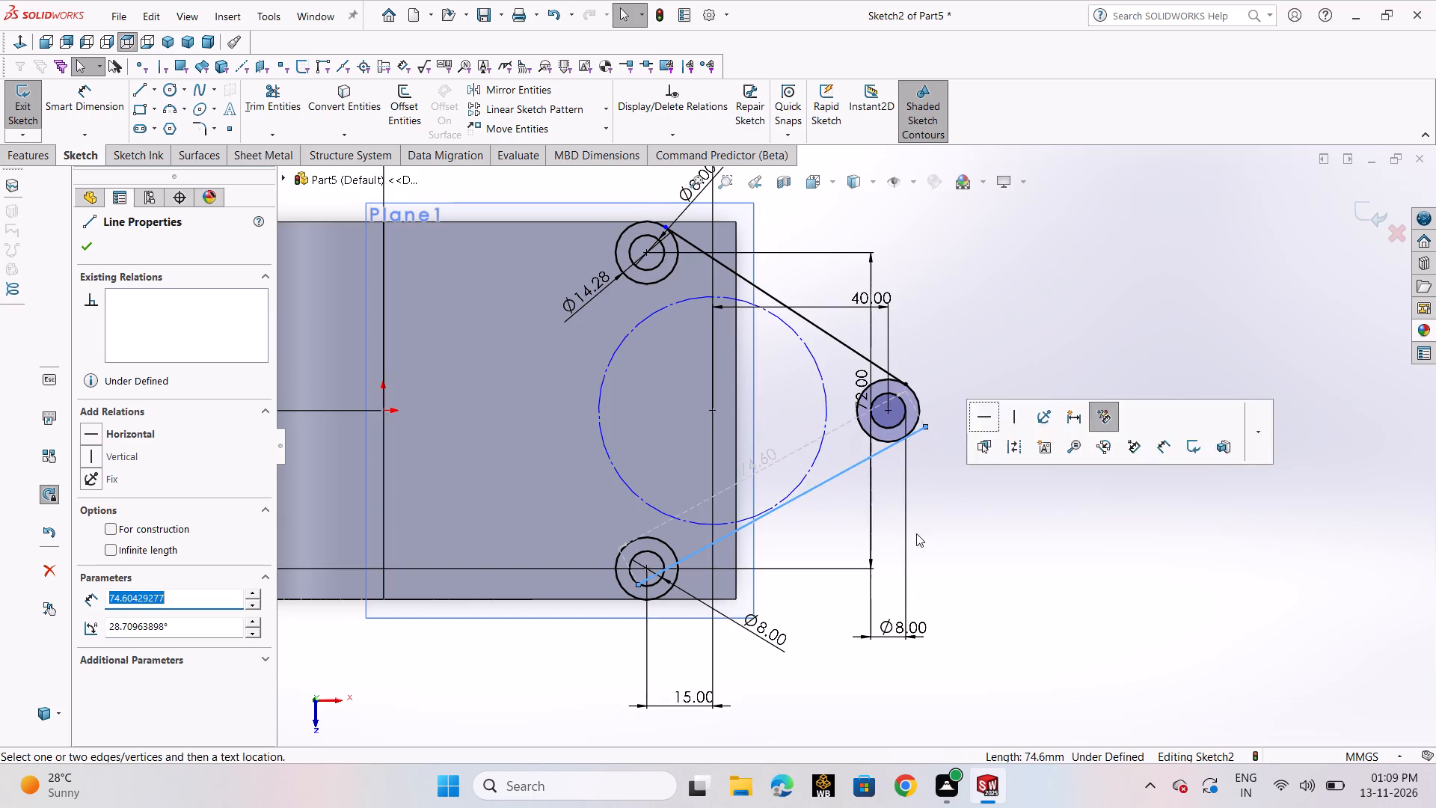
Move the lower slanted line's lower end to the larger circle of the lower concentric pair, at about X 64.76, Y -41.27.
scroll(796, 549, down, 2)
scroll(777, 553, up, 1)
scroll(776, 554, down, 1)
key(Escape)
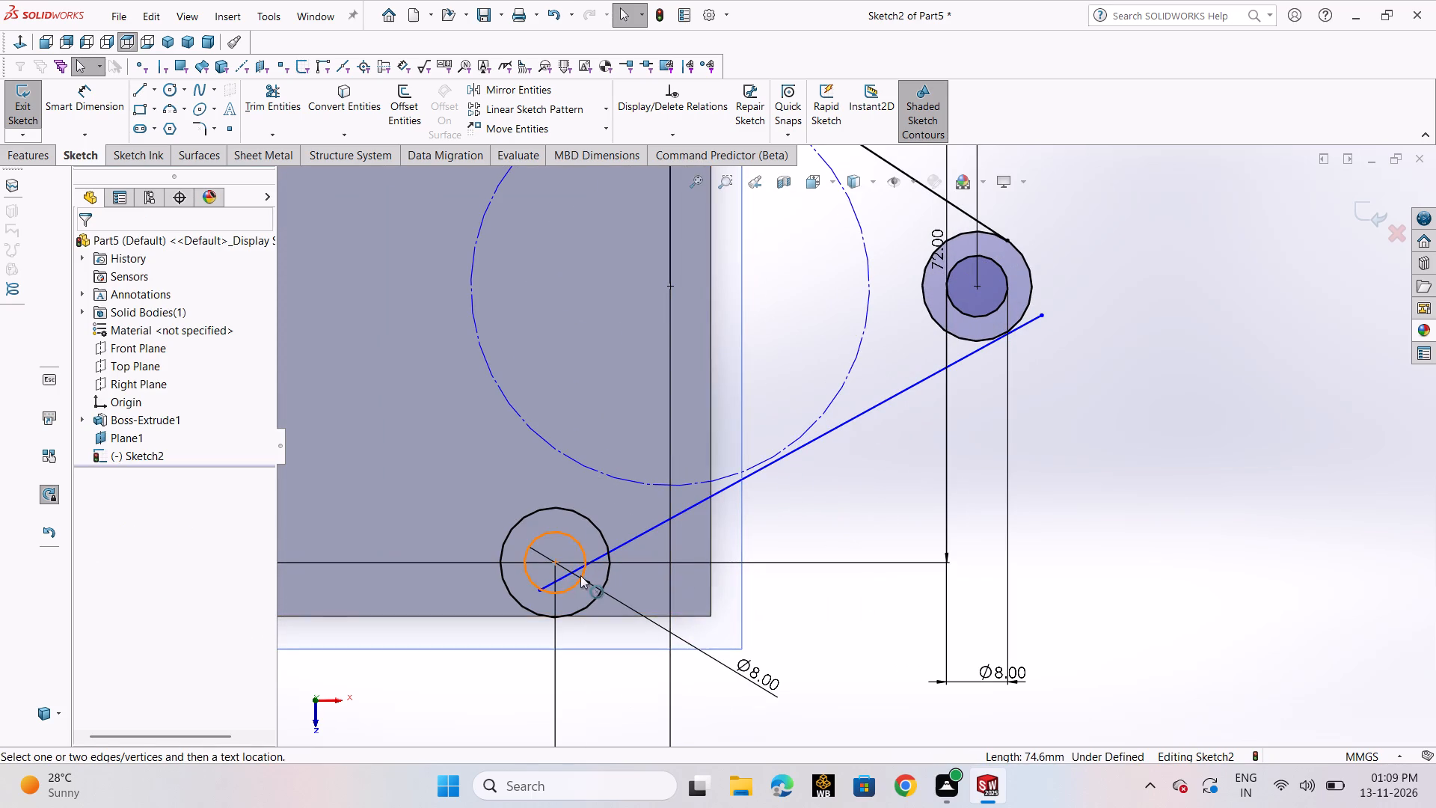
drag(540, 592, 568, 622)
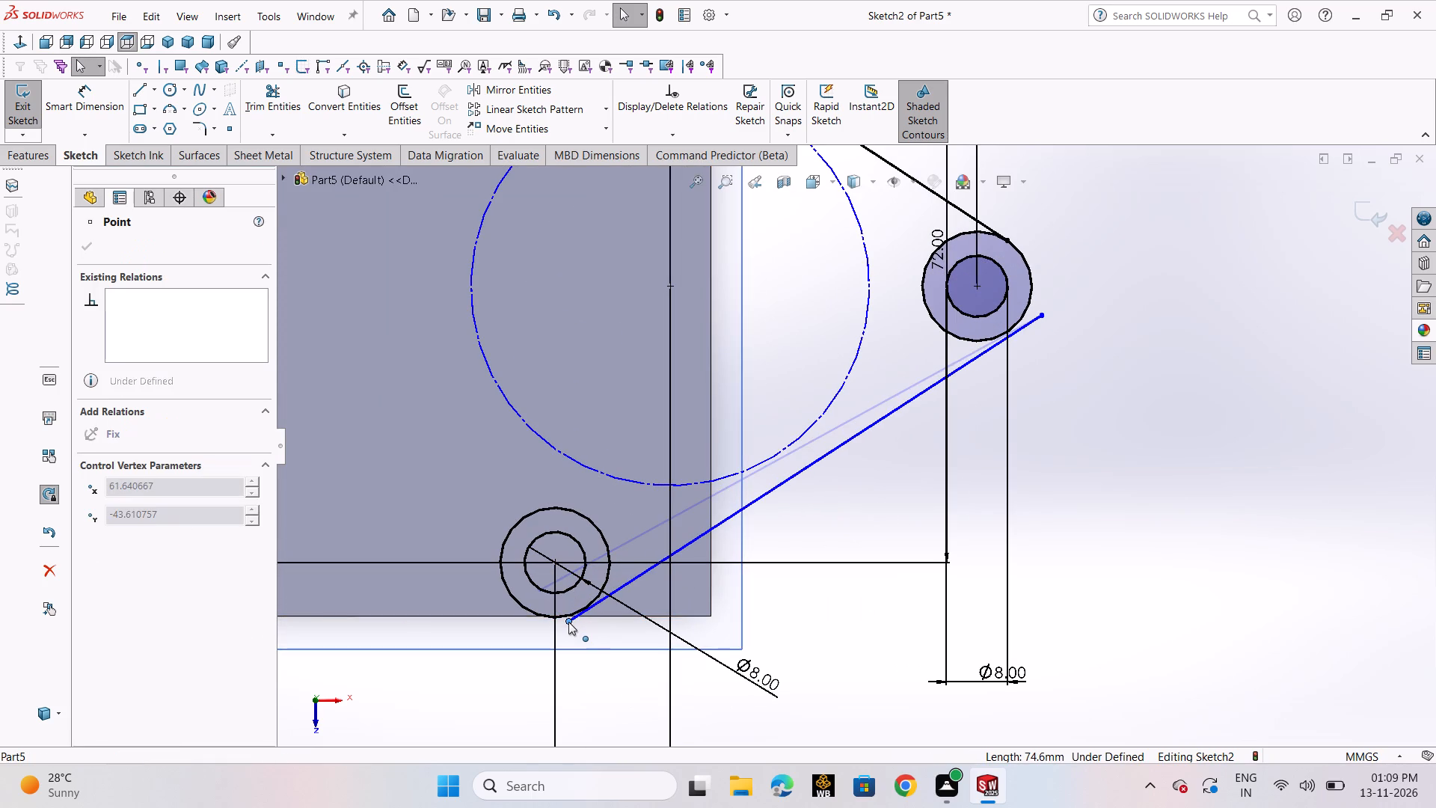
drag(568, 622, 578, 609)
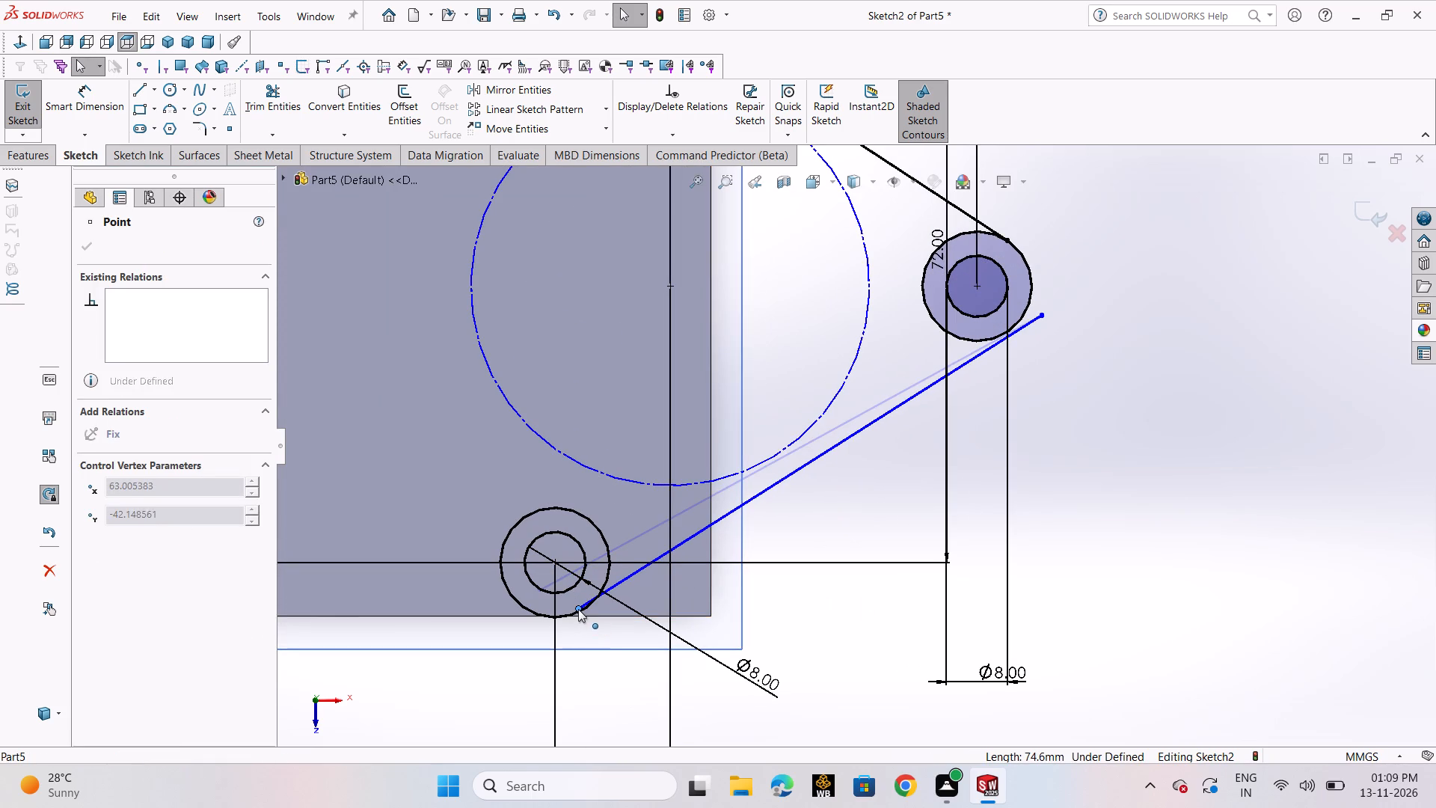
drag(578, 609, 591, 603)
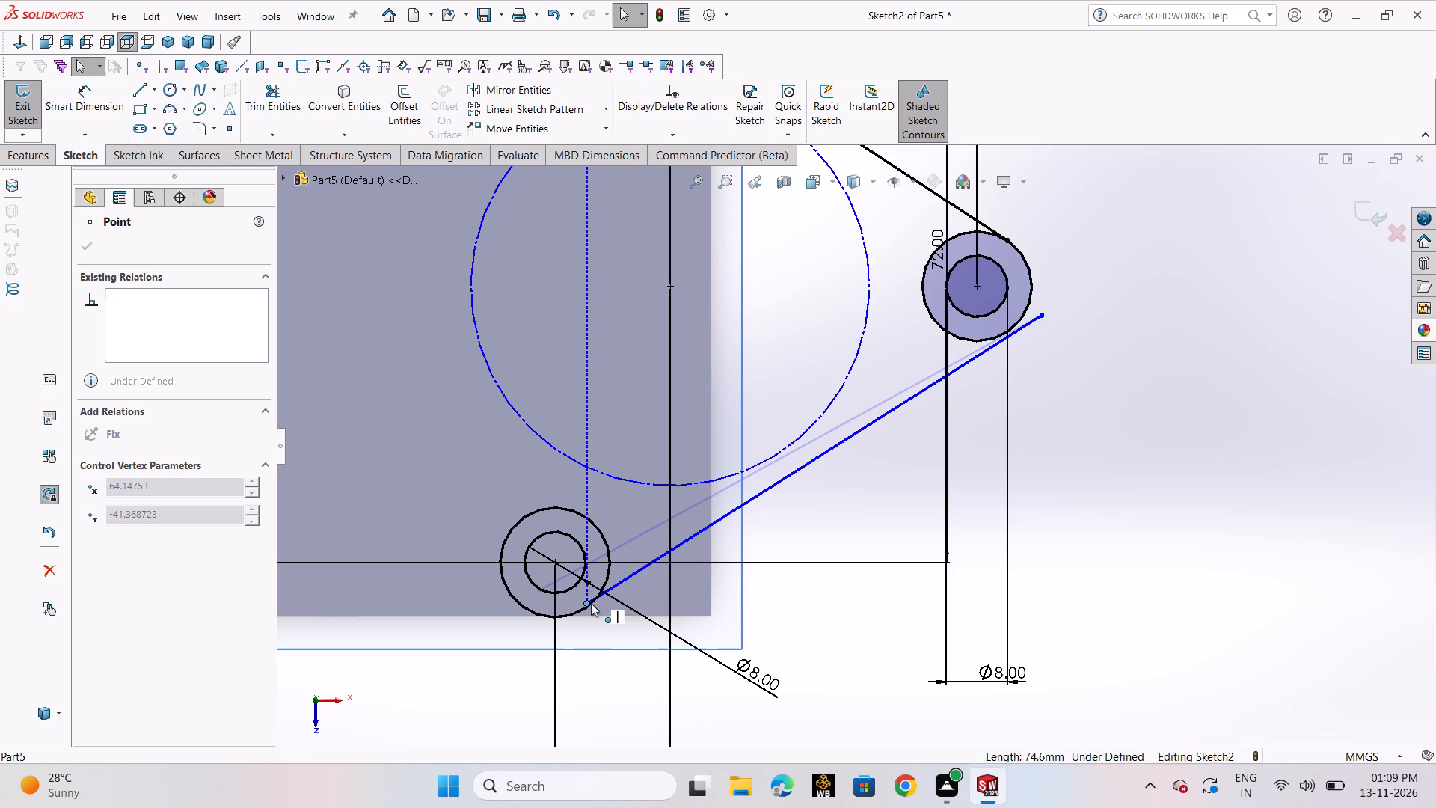
drag(591, 603, 592, 603)
Shift the lower slanted line's lower end along that larger circle to about X 64.11, Y -41.86, near its tangent point.
scroll(592, 603, down, 5)
scroll(658, 569, down, 11)
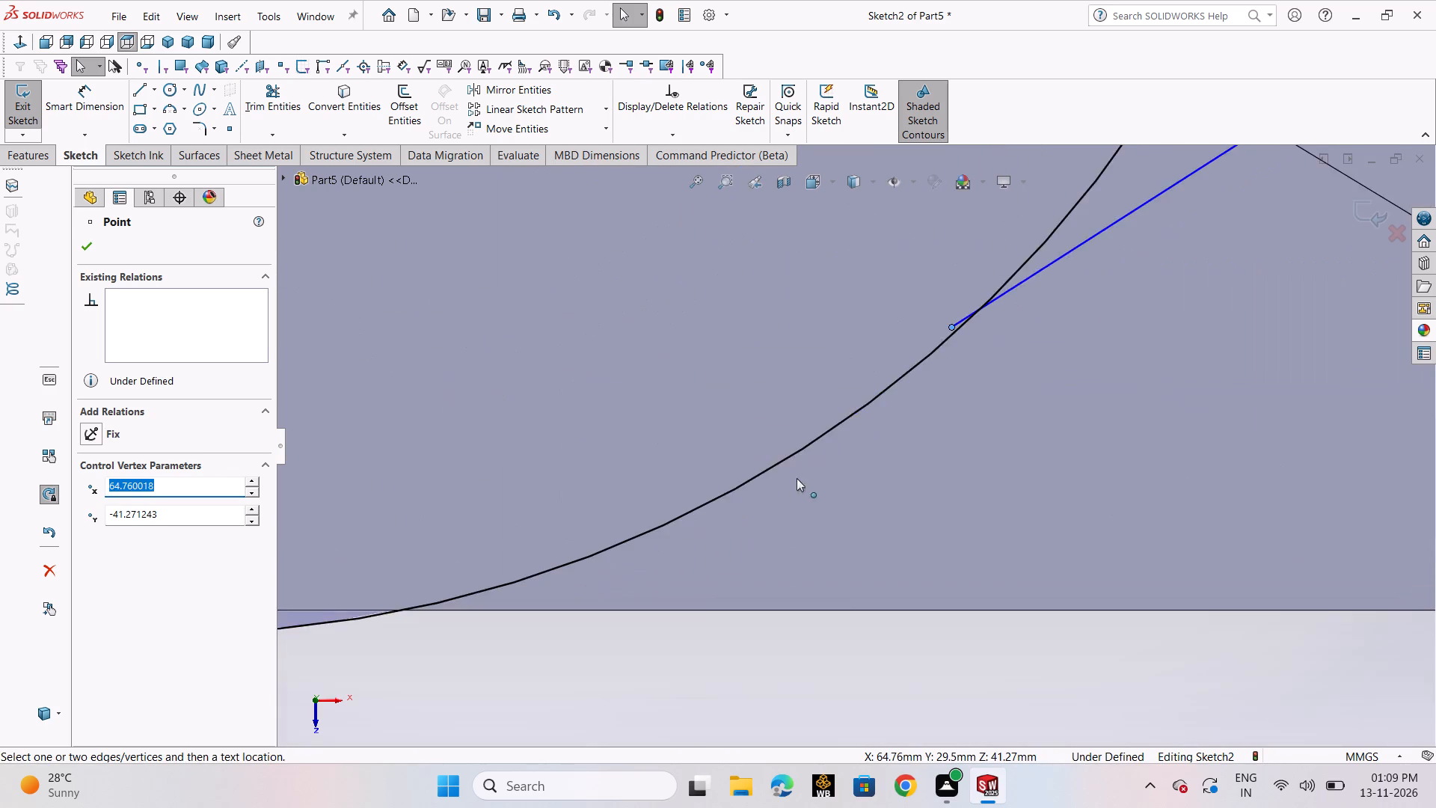
scroll(1031, 311, up, 3)
drag(1012, 277, 1005, 281)
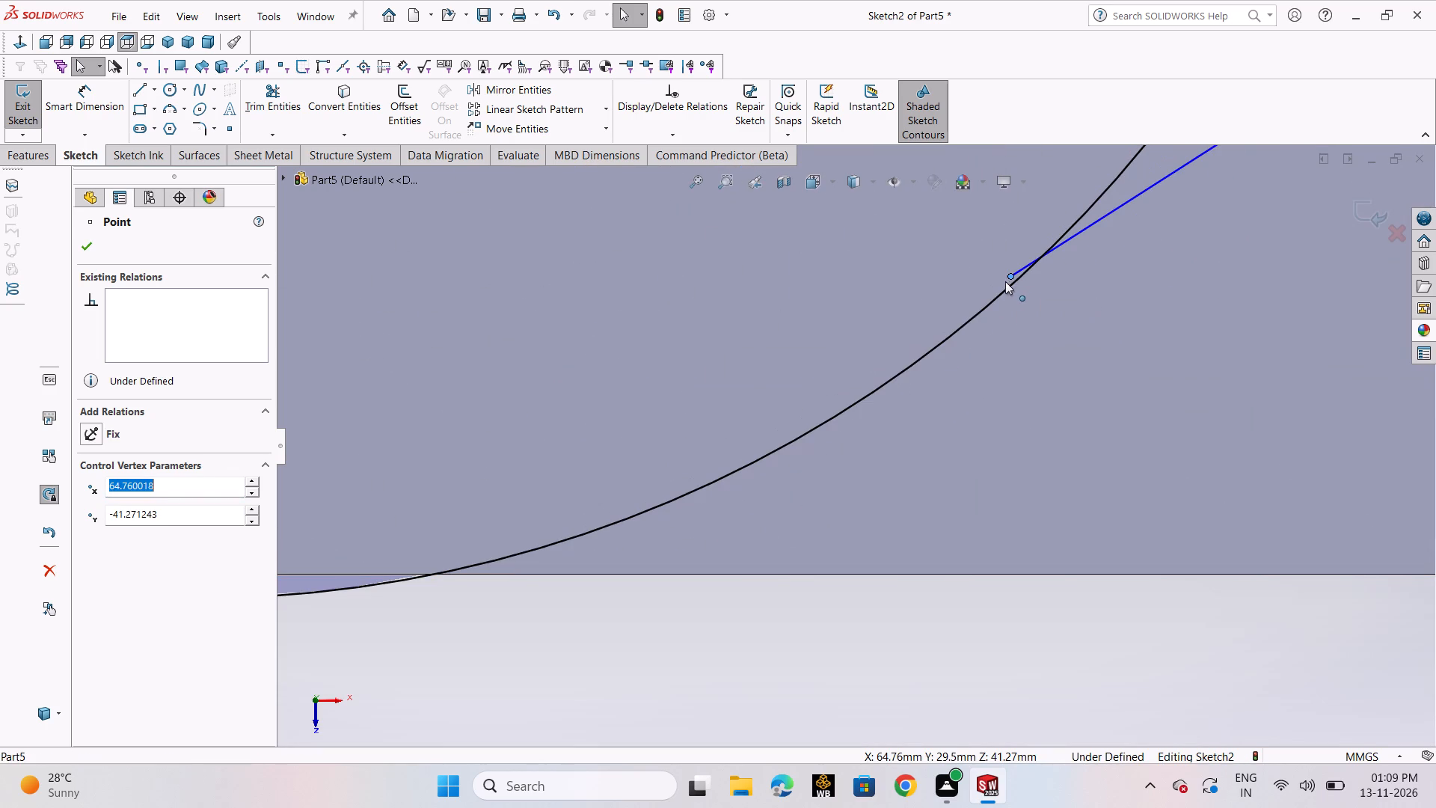
drag(1005, 281, 1004, 287)
key(Escape)
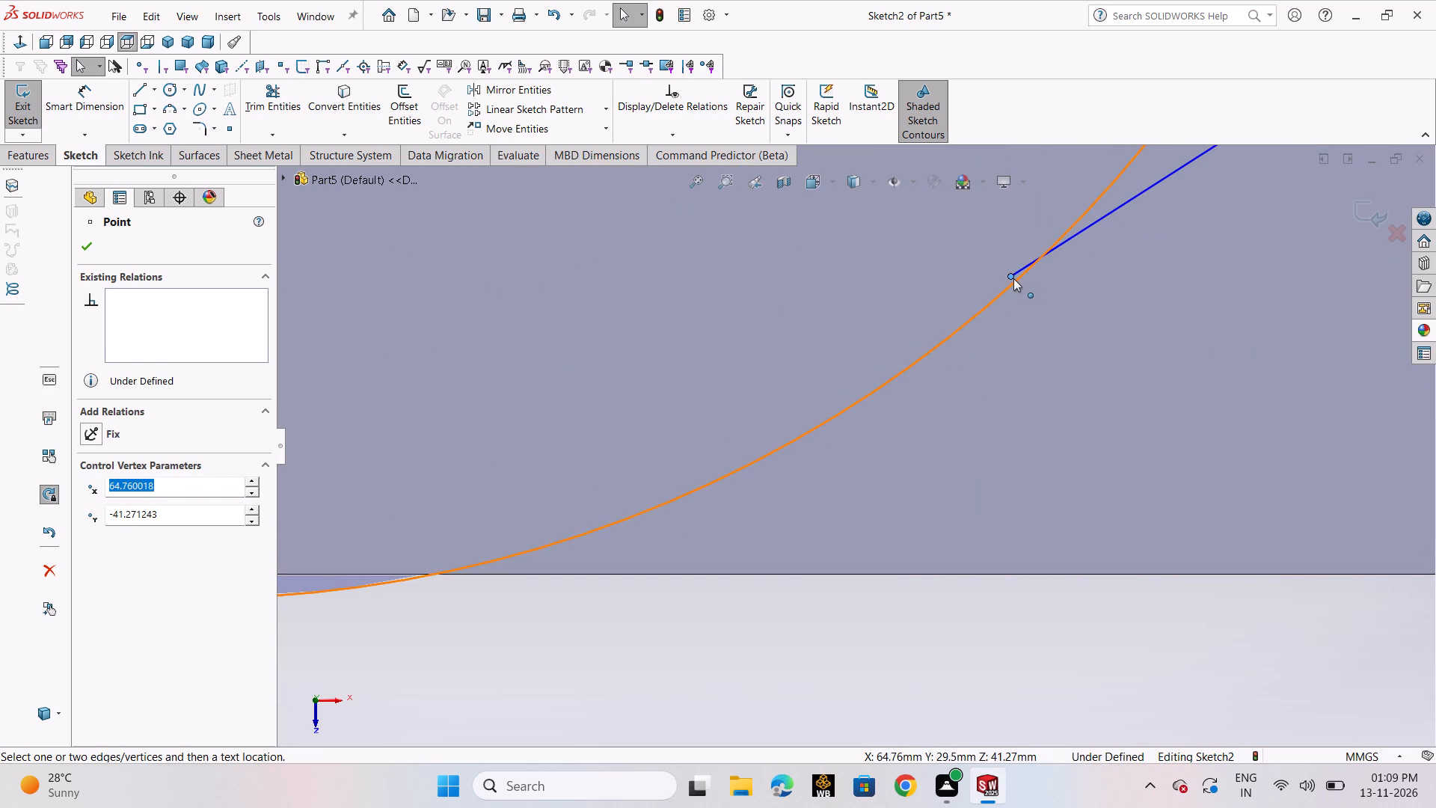
key(Escape)
drag(1011, 275, 996, 305)
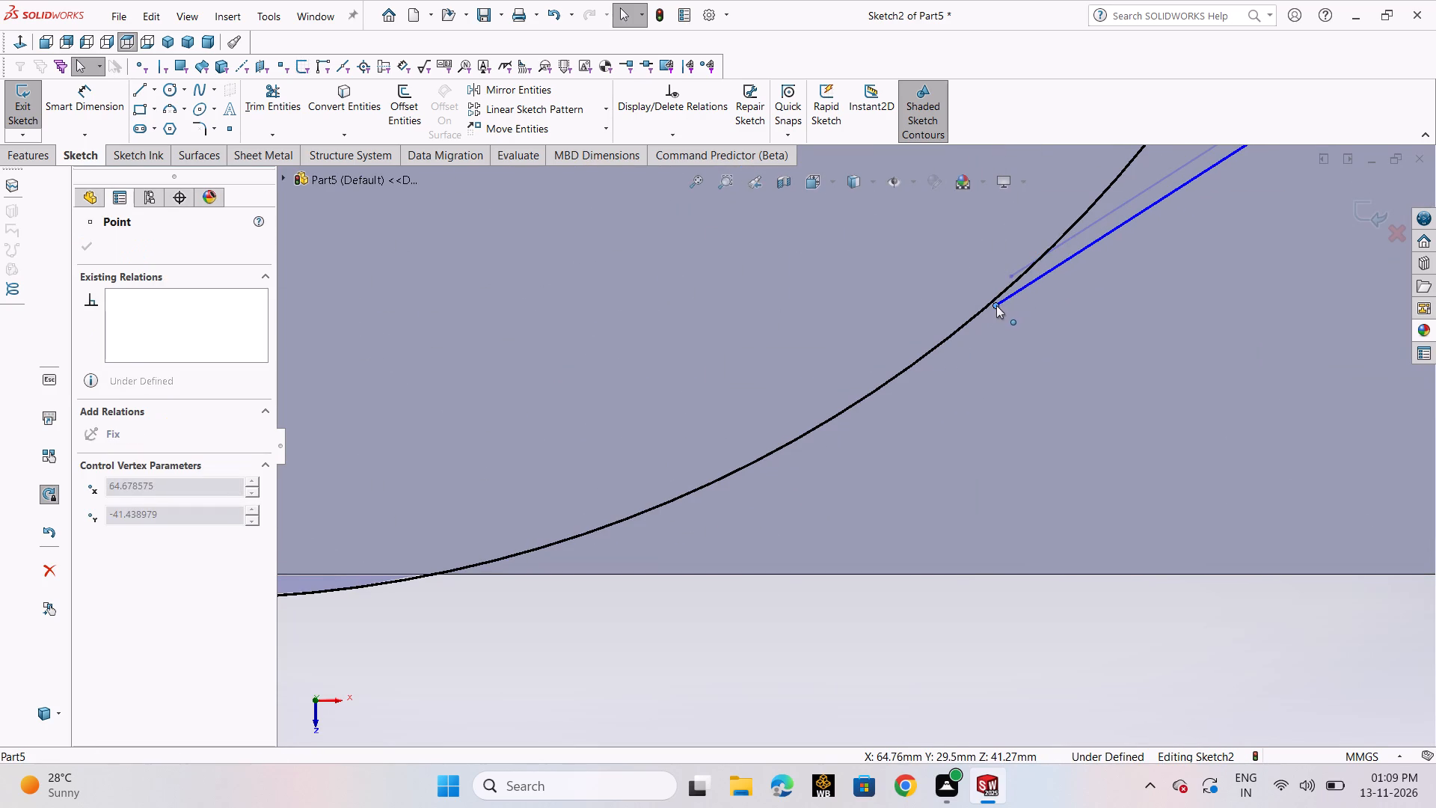
drag(996, 305, 897, 378)
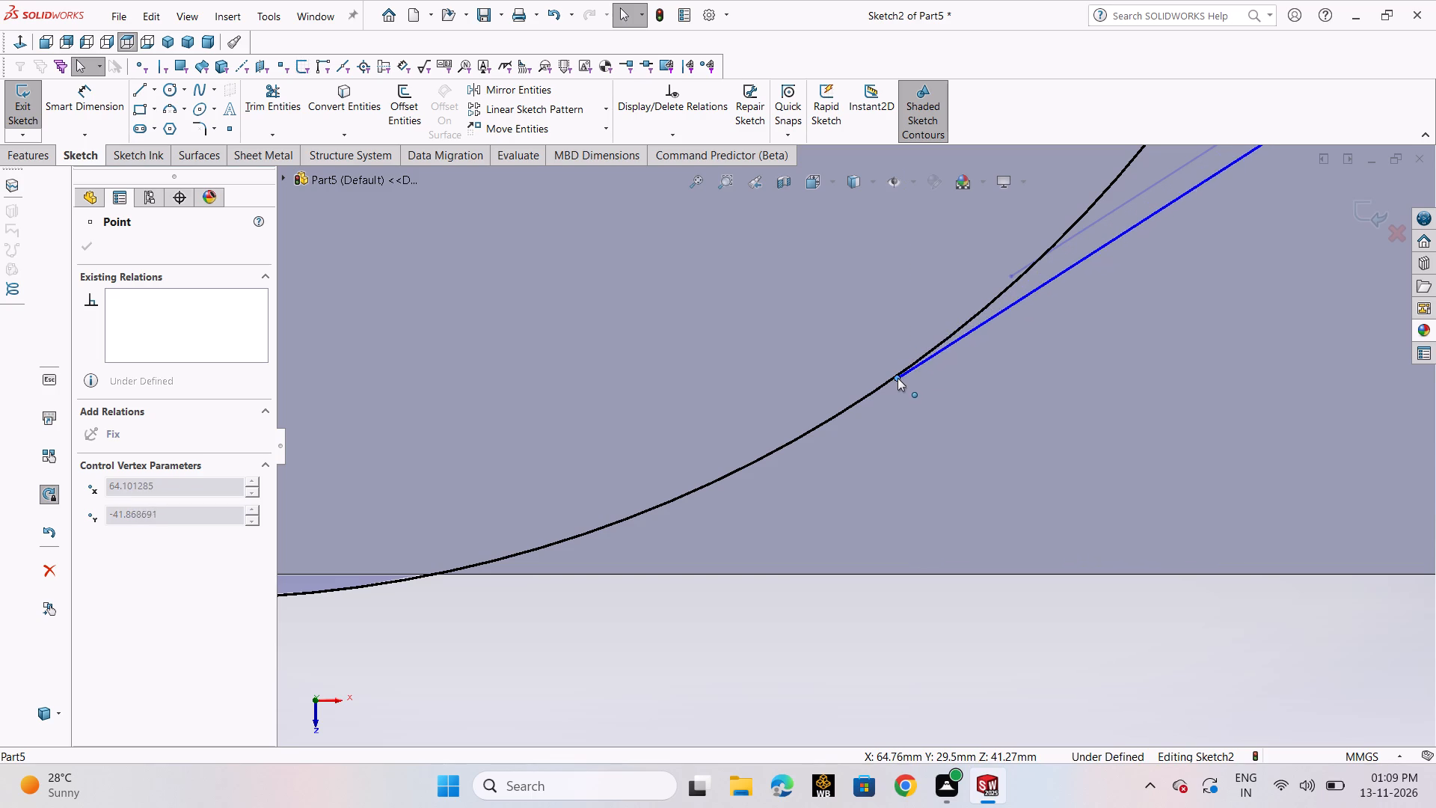
drag(897, 378, 898, 377)
key(Escape)
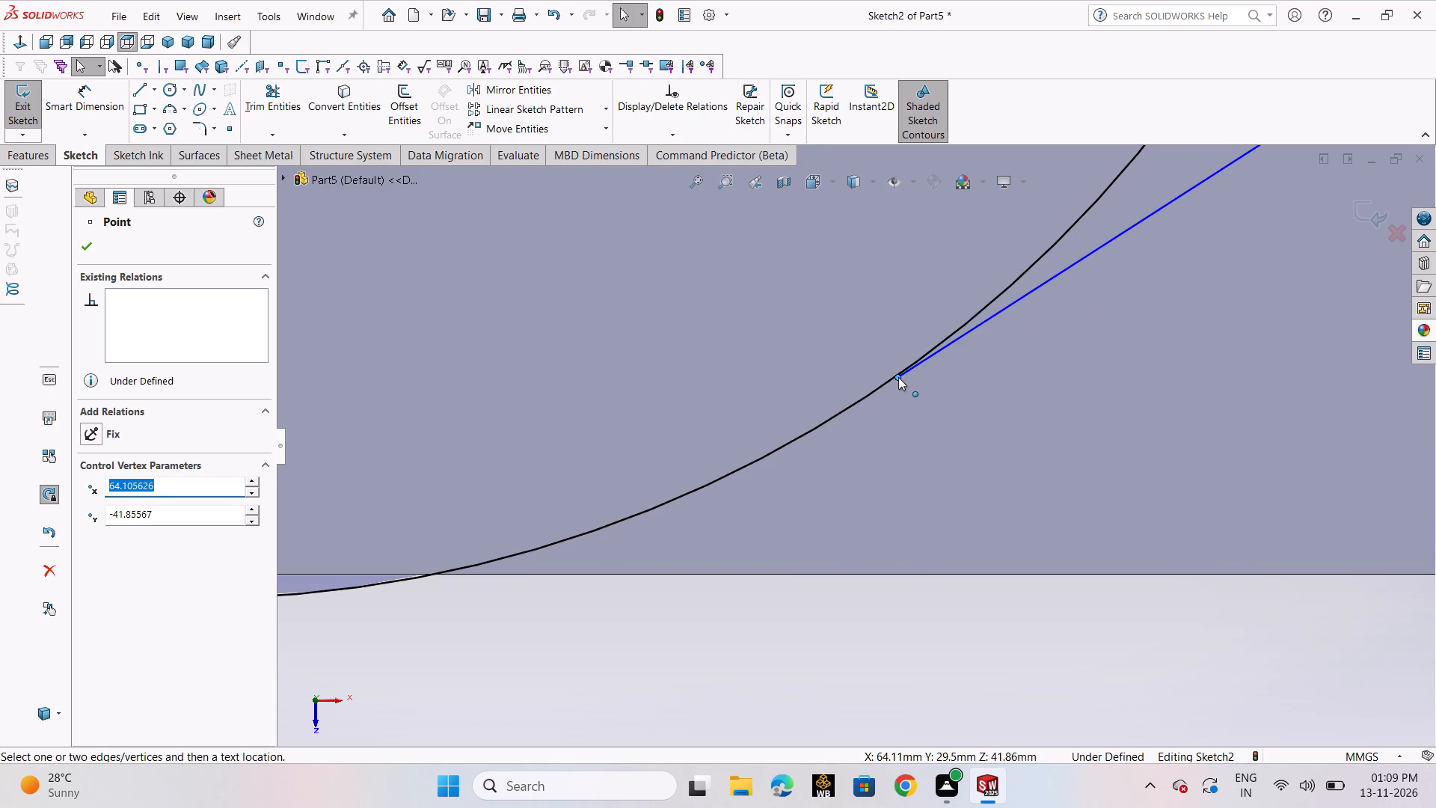
Add a tangent relation between the lower slanted line and the larger circle of the lower concentric pair.
scroll(898, 377, up, 17)
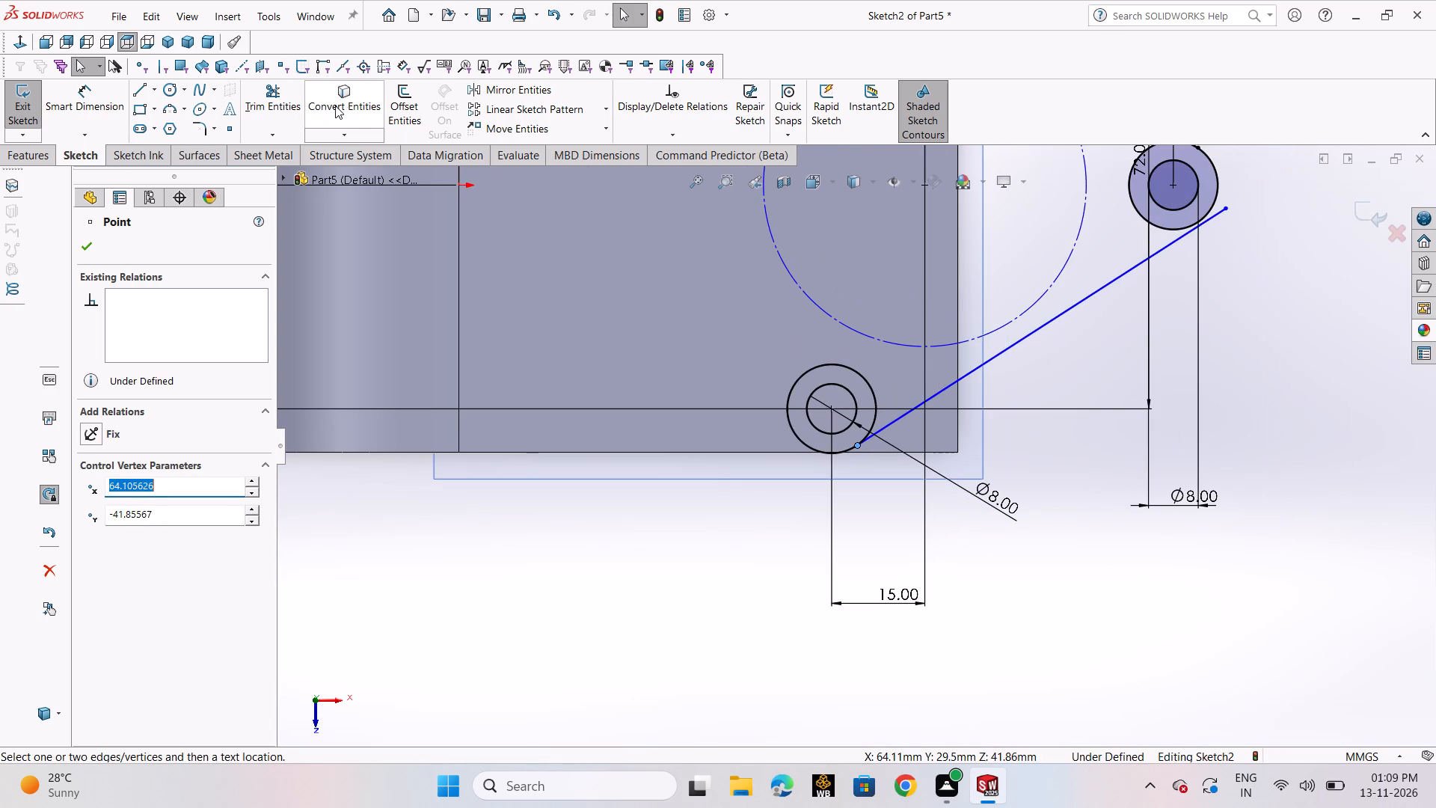
click(335, 105)
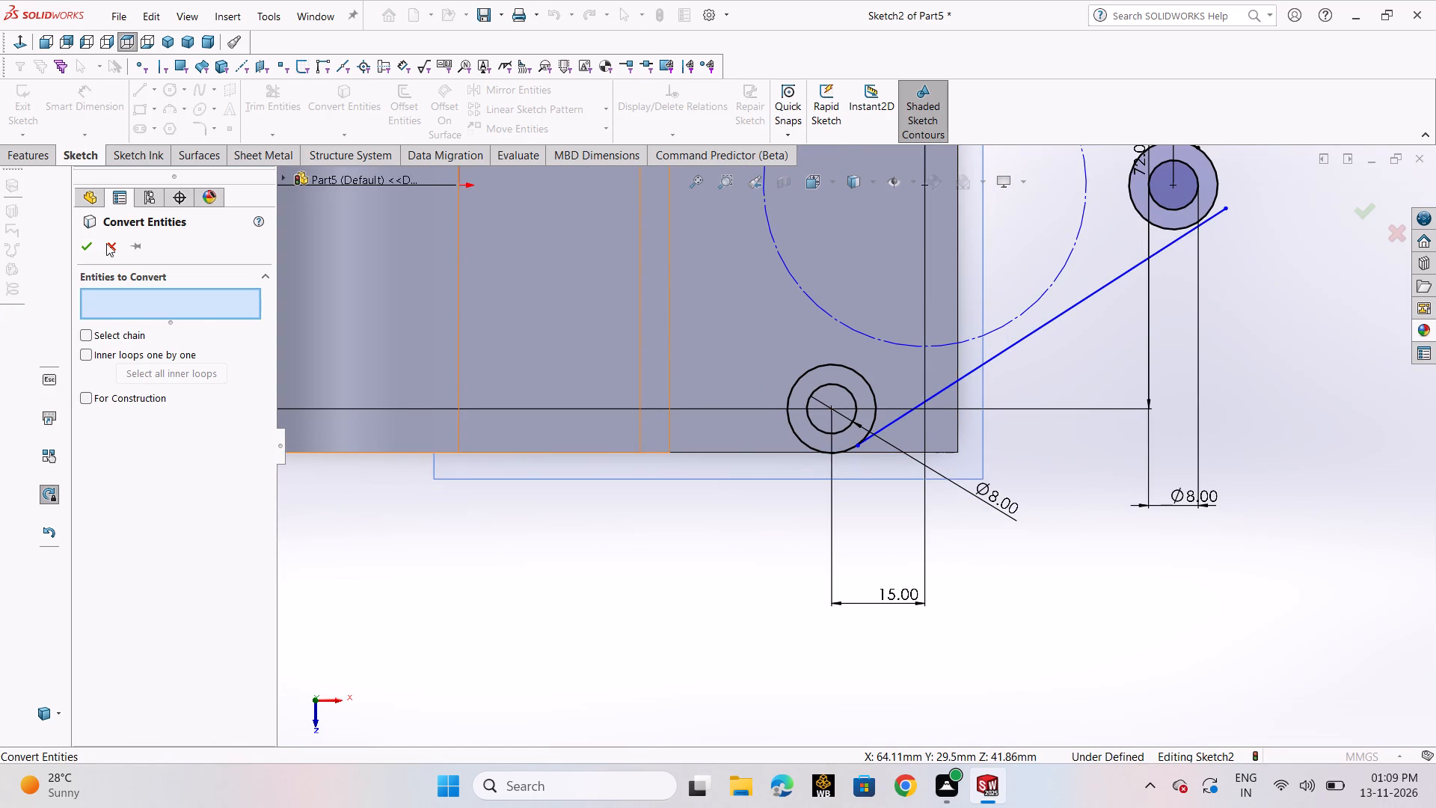
click(107, 243)
click(675, 129)
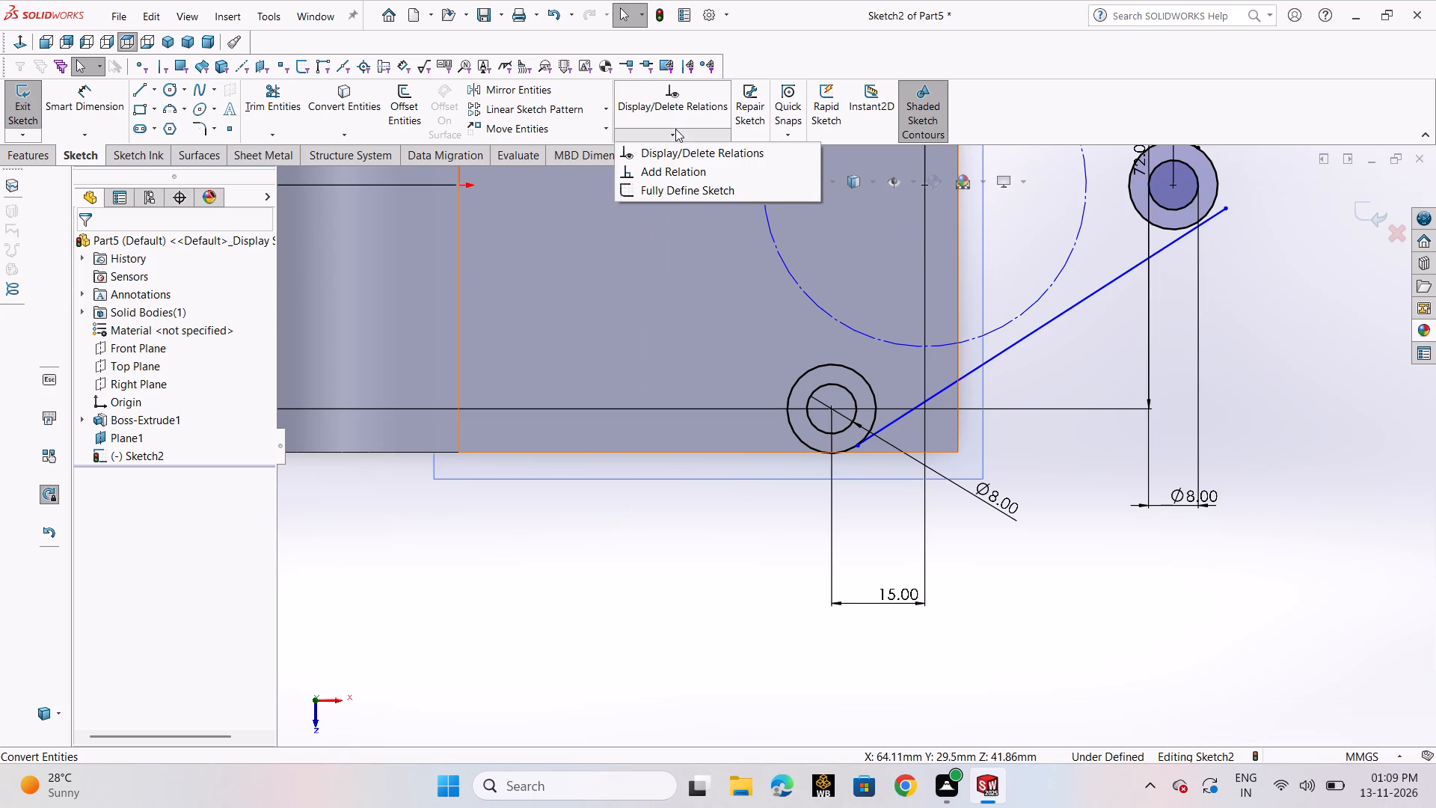
click(684, 171)
scroll(841, 461, down, 3)
scroll(844, 462, up, 2)
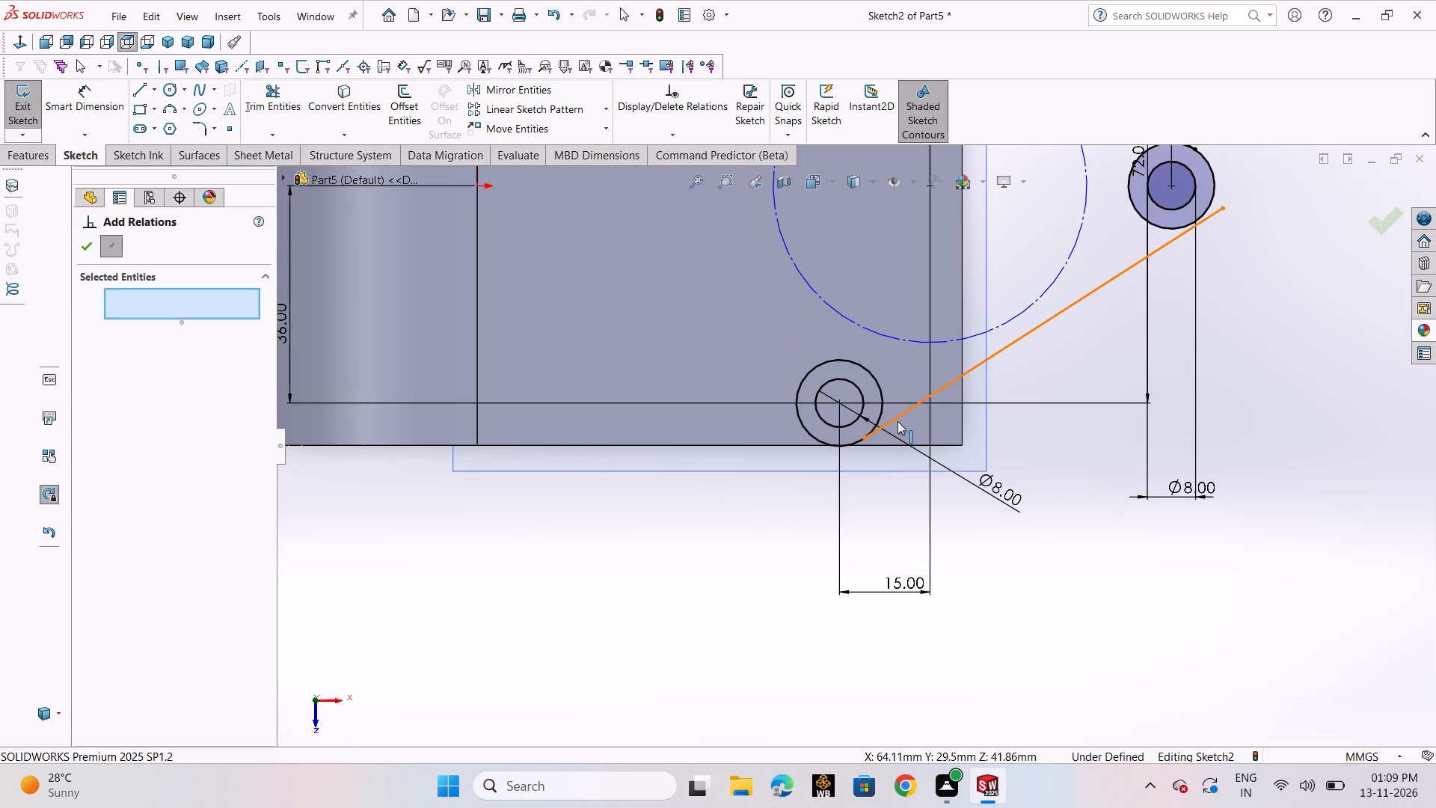
click(897, 421)
click(877, 382)
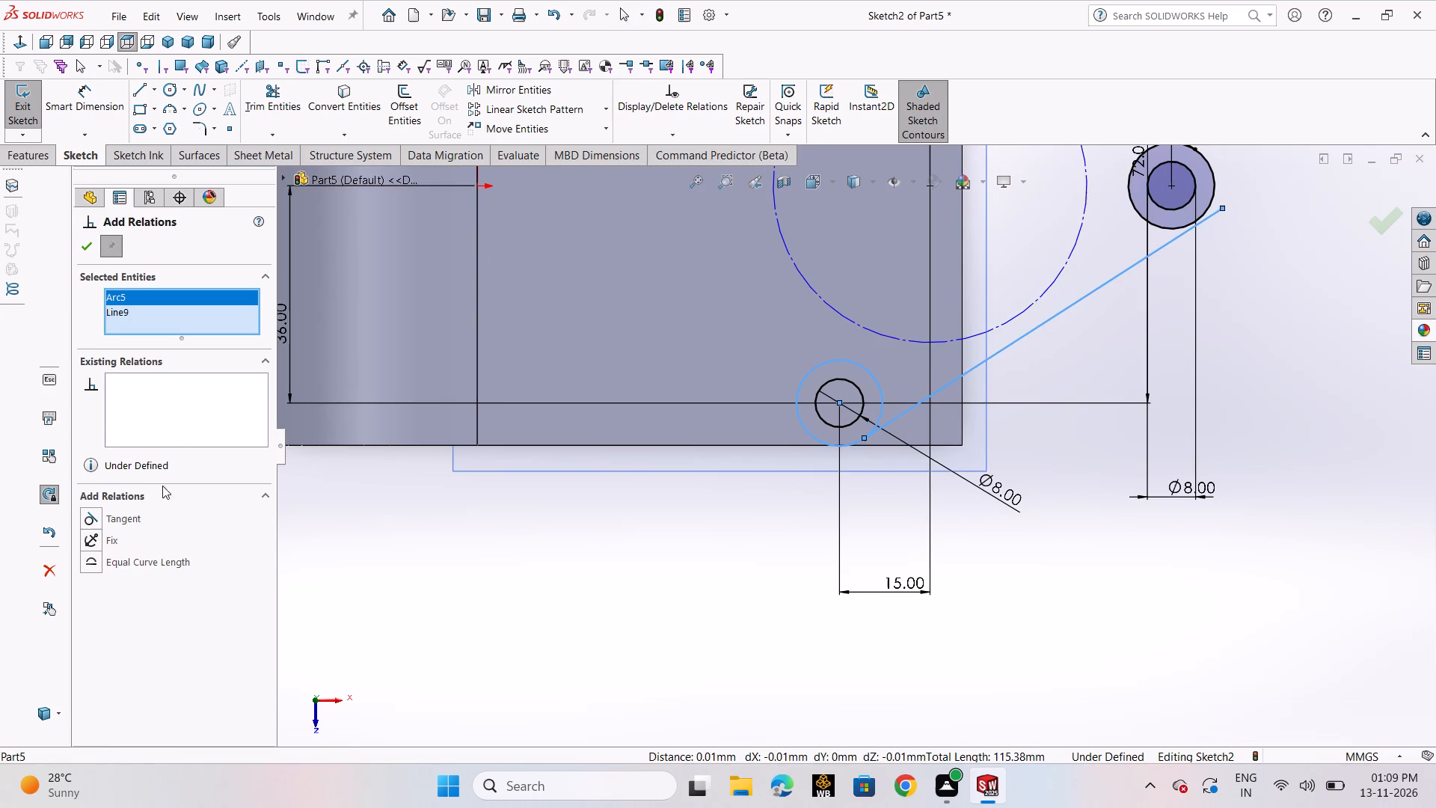
click(125, 515)
click(93, 245)
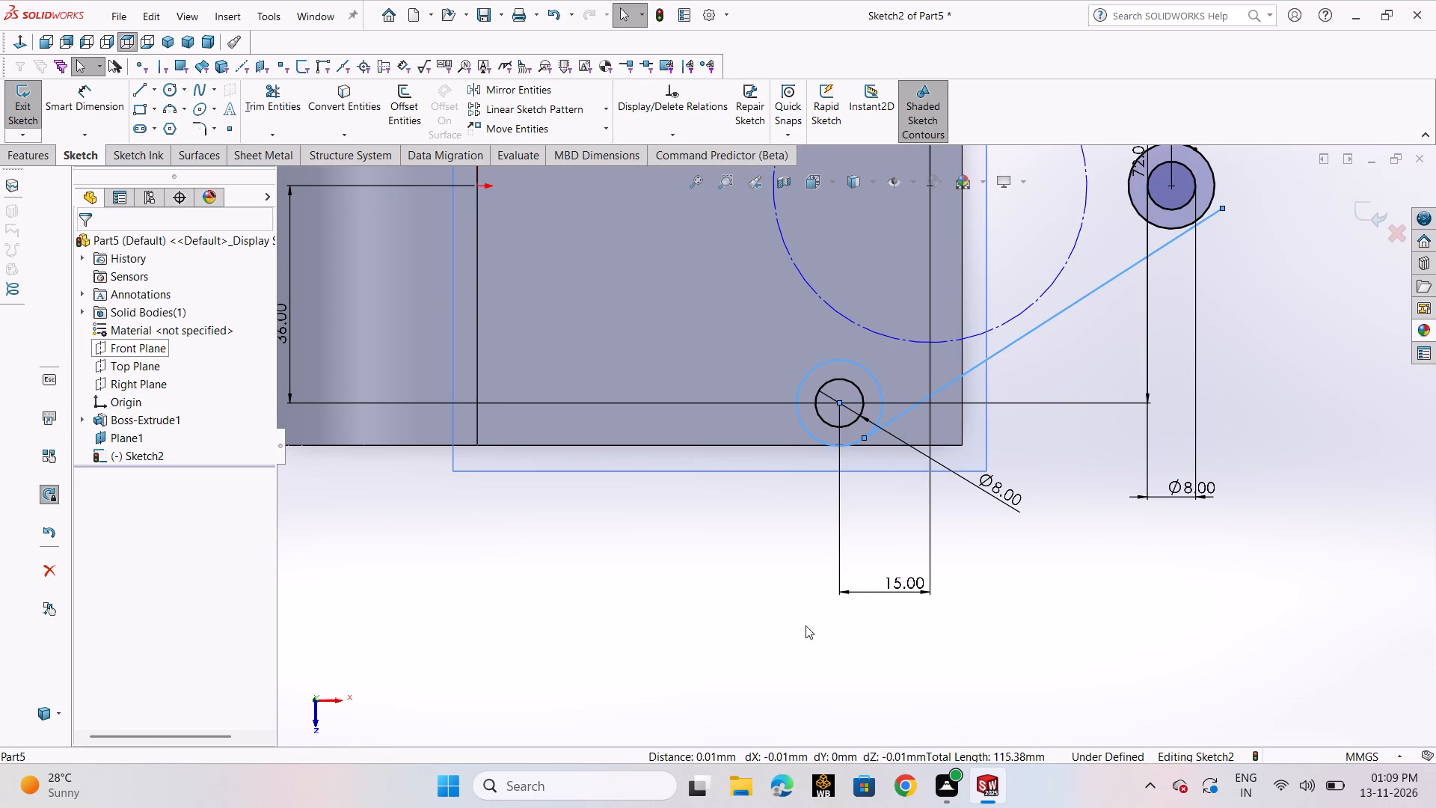
click(785, 584)
Nudge the lower slanted line's lower end onto the lower pair's larger circle, at about X 64.06, Y -41.87.
scroll(882, 434, down, 9)
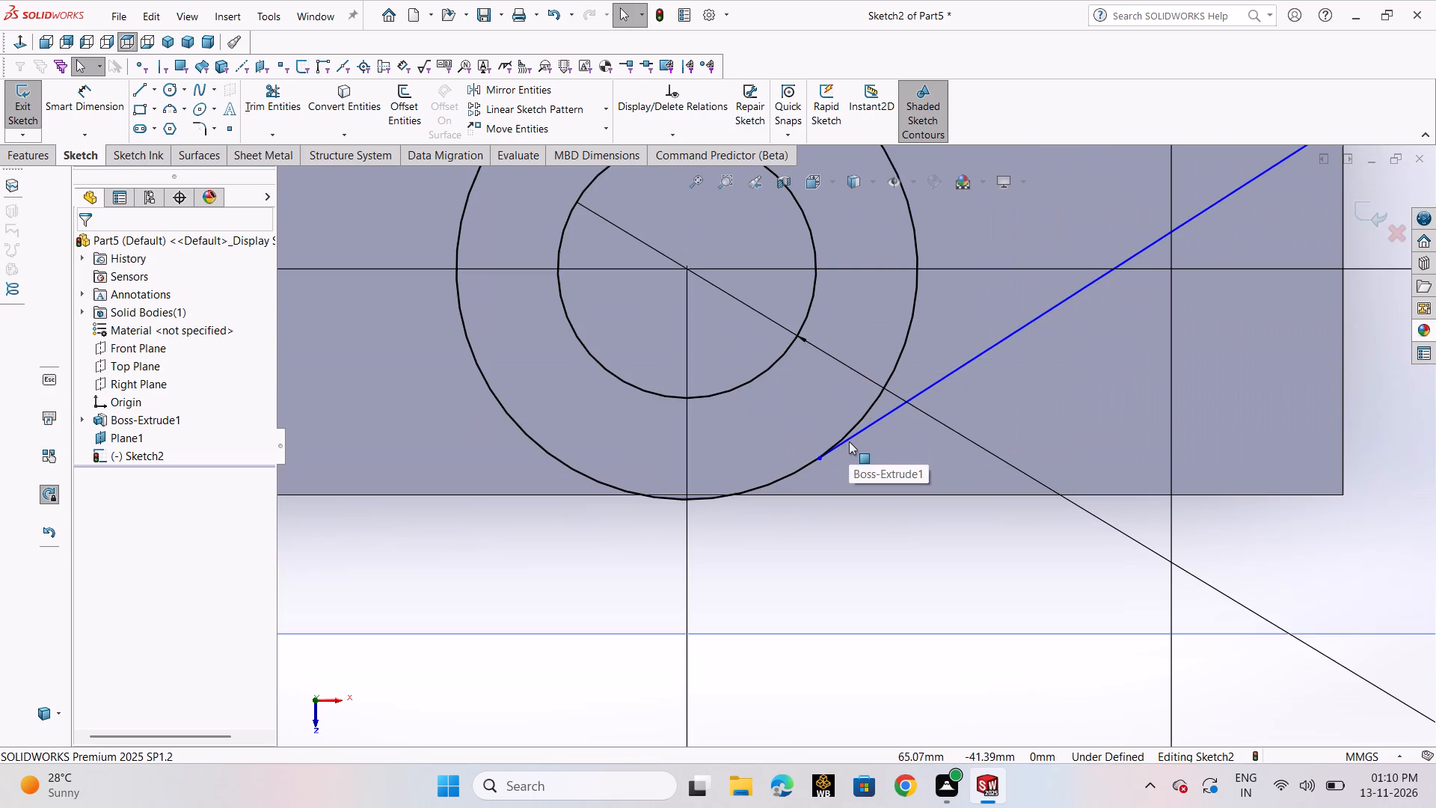
scroll(848, 441, down, 9)
scroll(746, 468, down, 5)
scroll(733, 474, up, 1)
scroll(733, 474, down, 2)
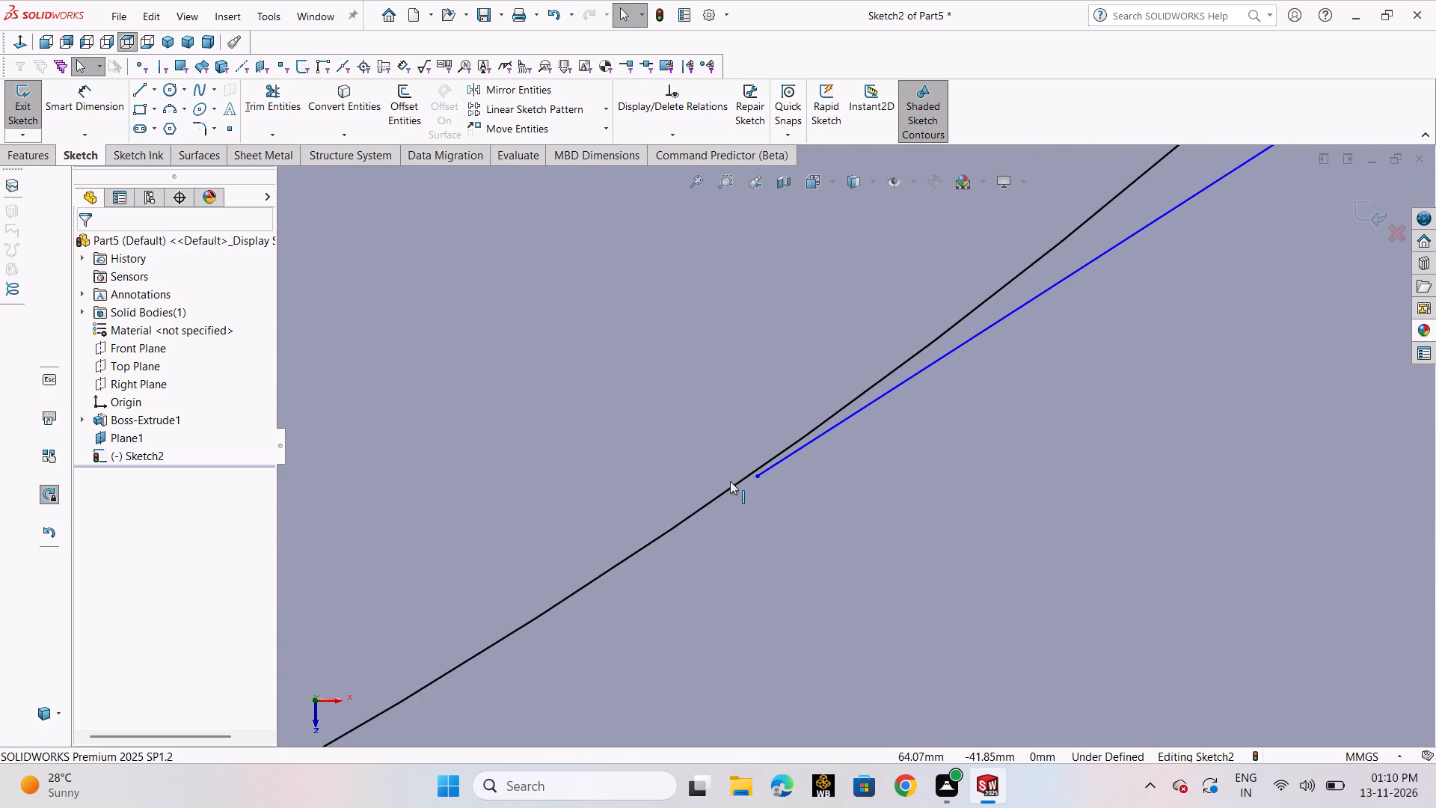
drag(755, 477, 719, 489)
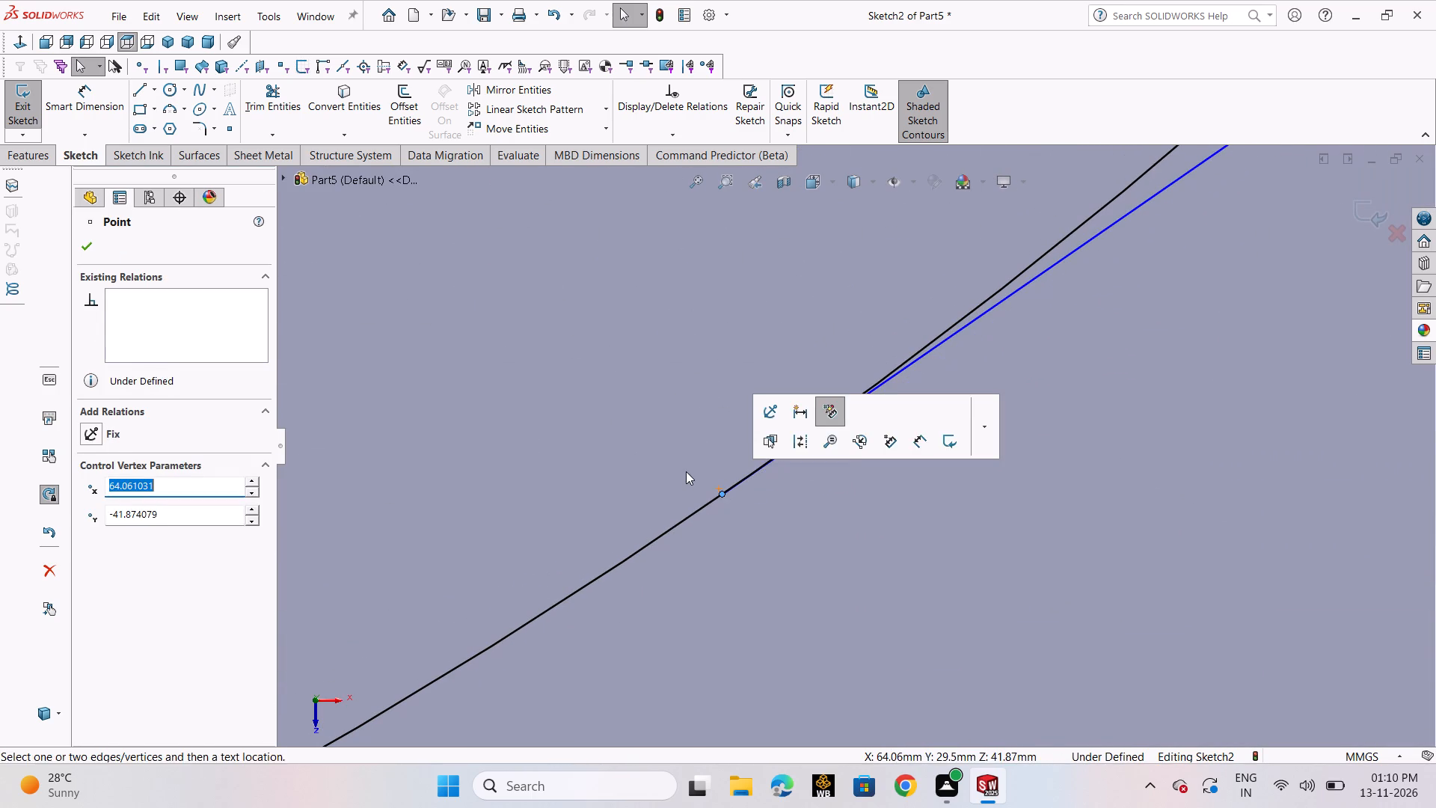
click(686, 471)
Move the upper slanted line's upper end along the upper pair's larger circle to about X 63.87, Y 42.00.
scroll(764, 483, up, 17)
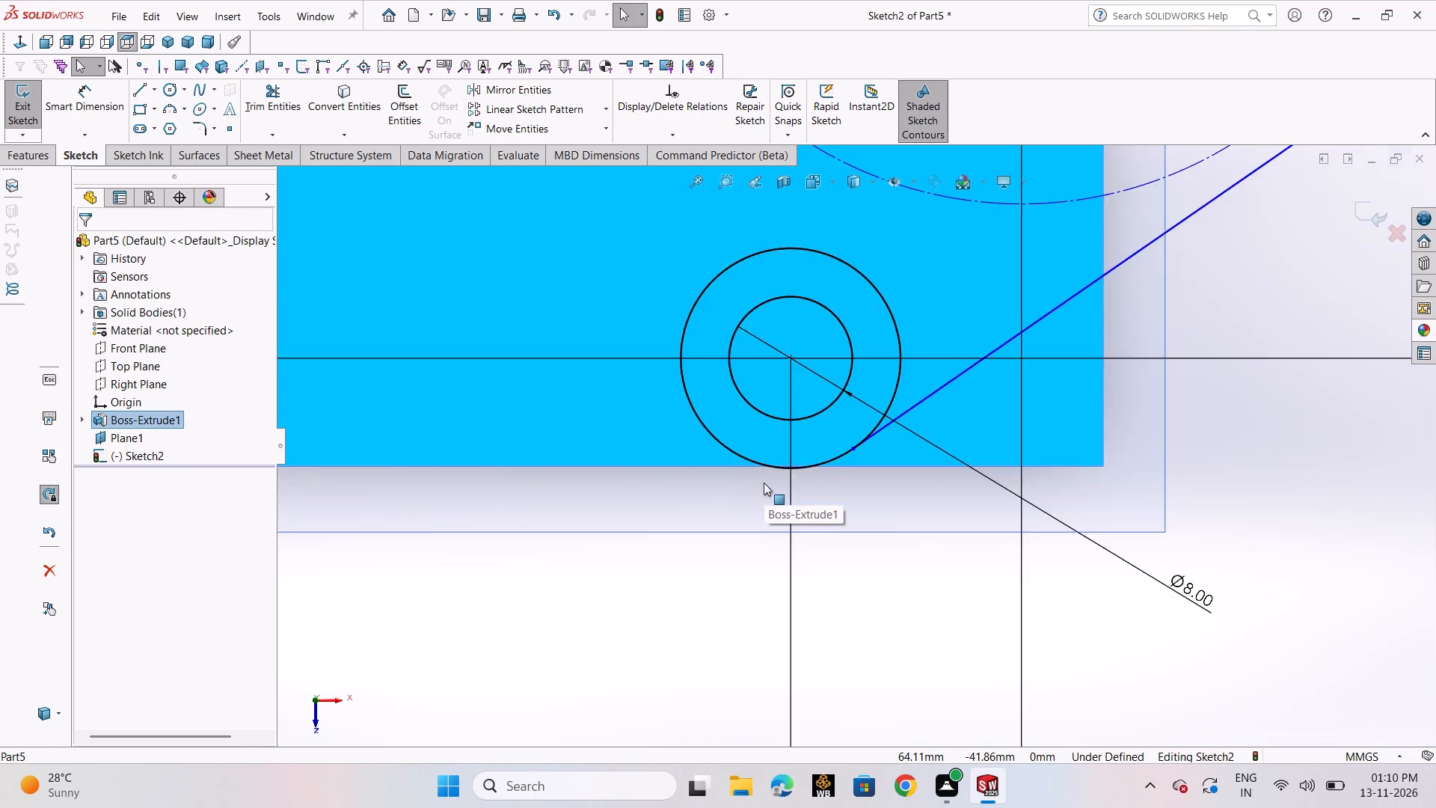
scroll(764, 483, up, 5)
scroll(748, 331, up, 2)
scroll(751, 324, down, 1)
scroll(752, 323, up, 6)
scroll(878, 299, down, 9)
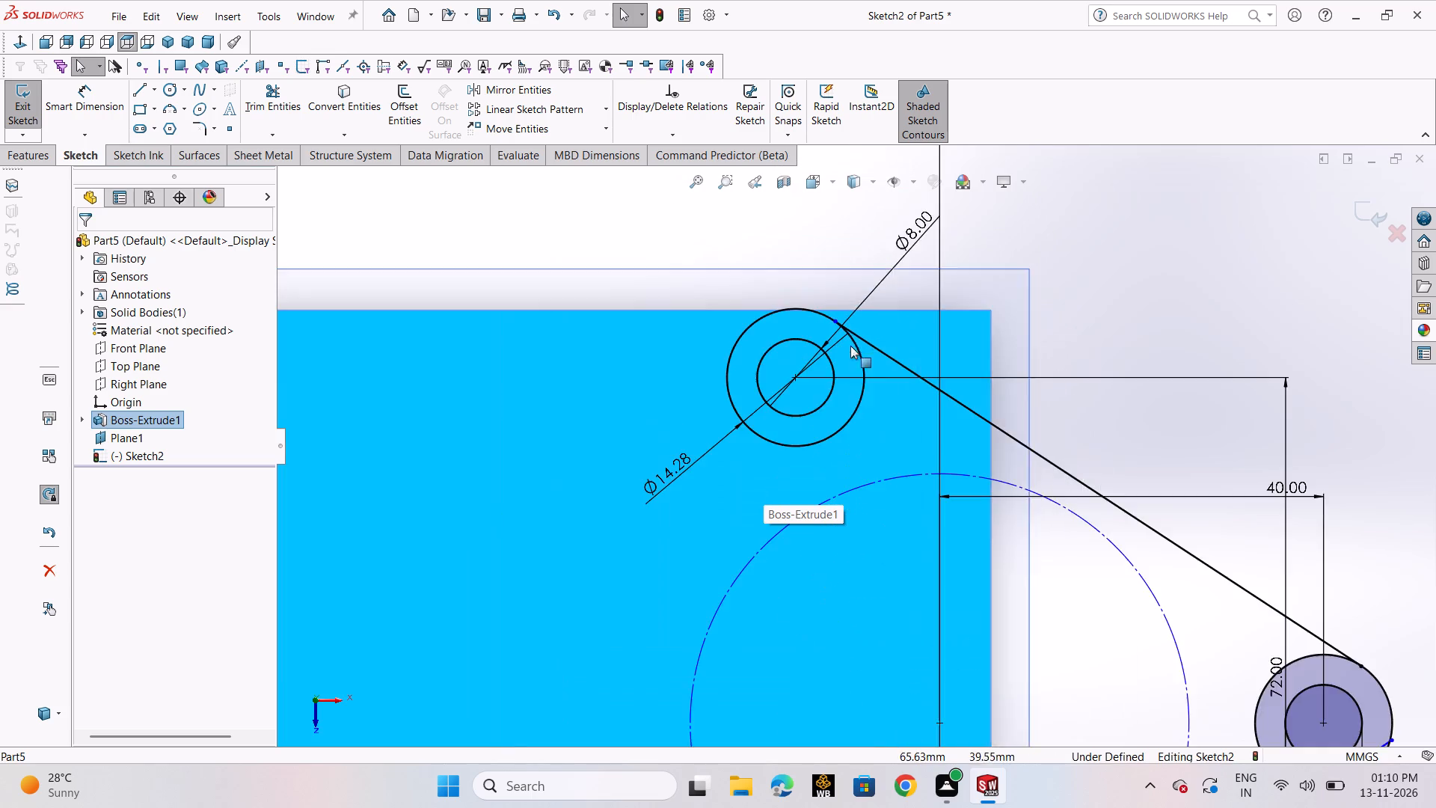
scroll(844, 324, down, 10)
scroll(755, 462, down, 5)
scroll(821, 426, down, 4)
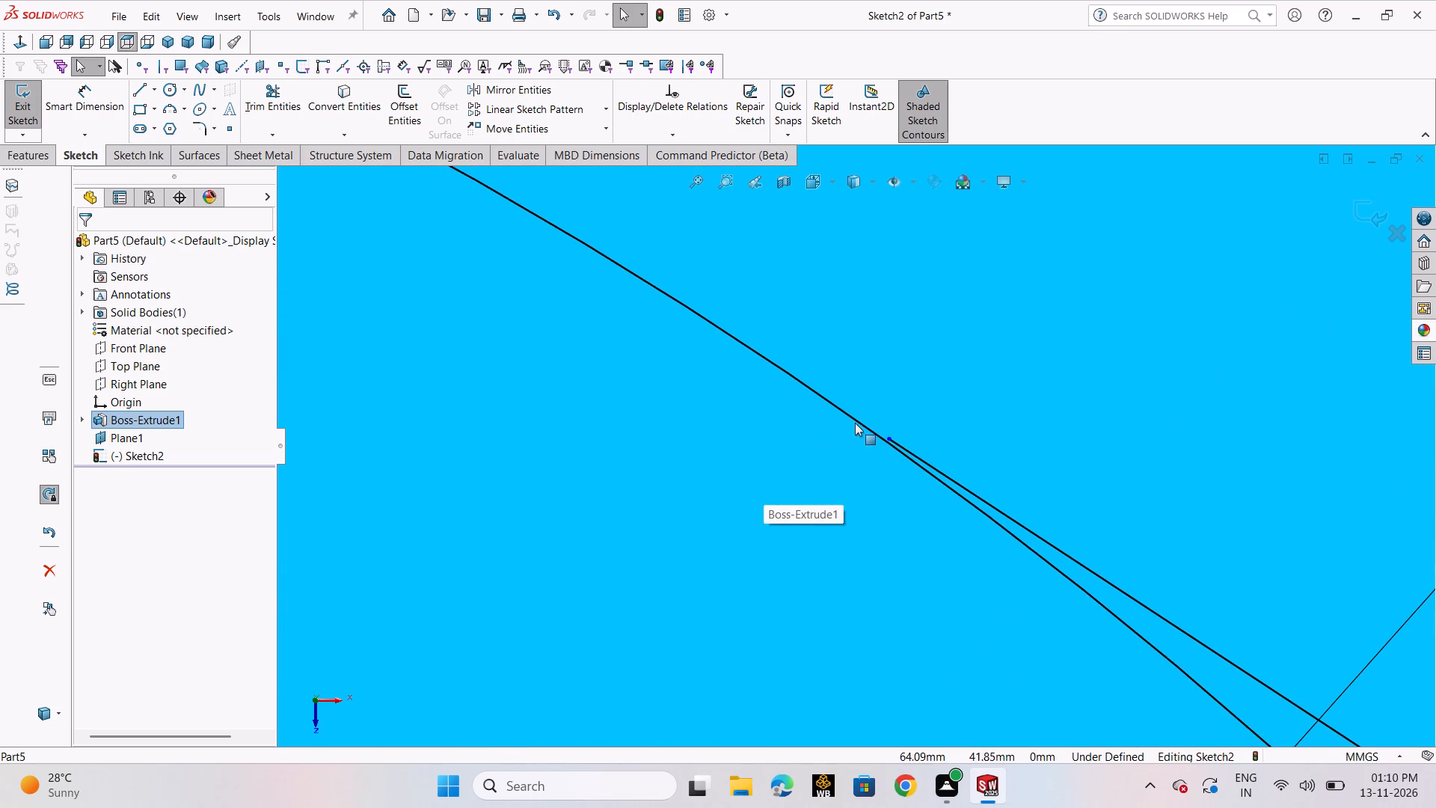
drag(888, 437, 797, 383)
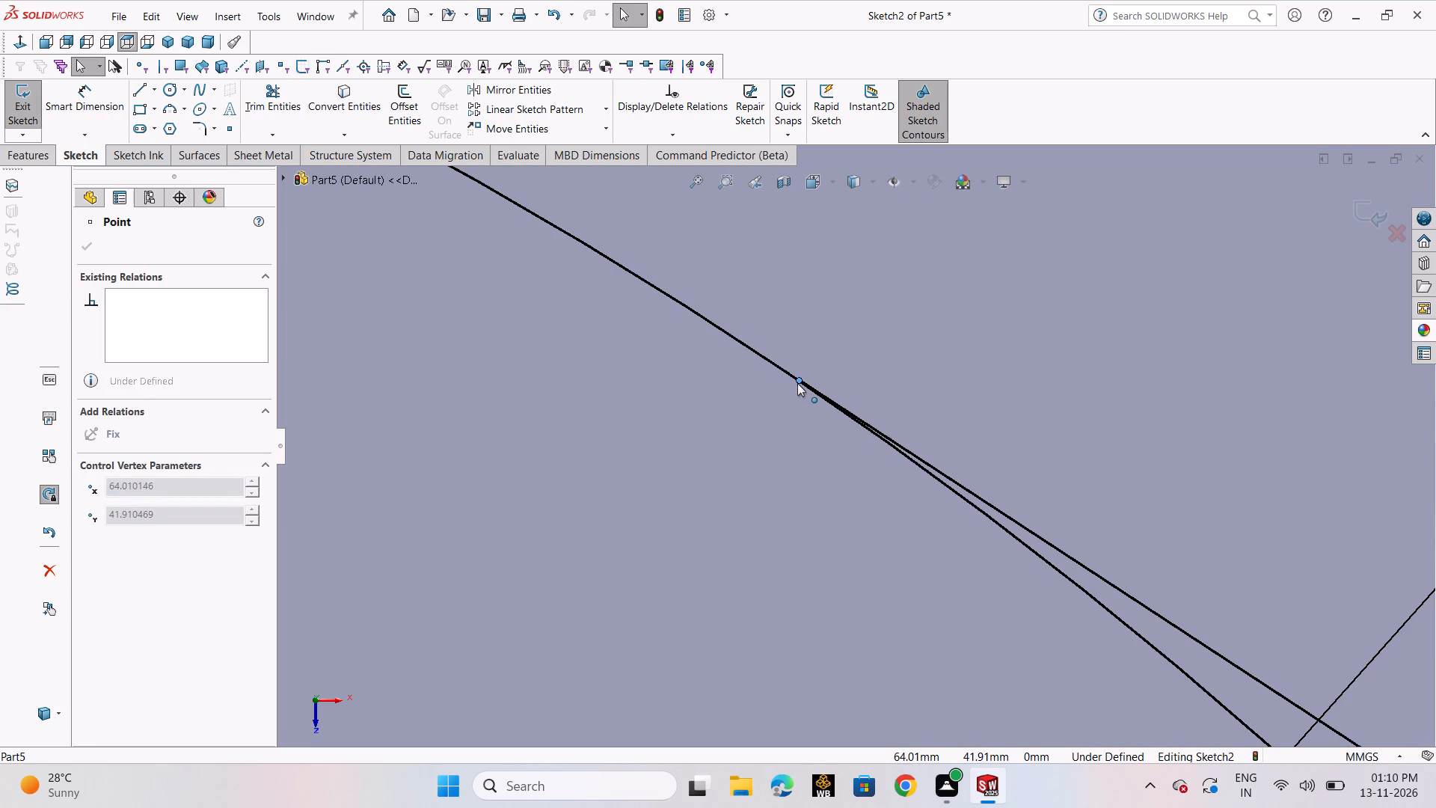
drag(797, 383, 619, 287)
drag(619, 287, 618, 286)
scroll(642, 280, down, 9)
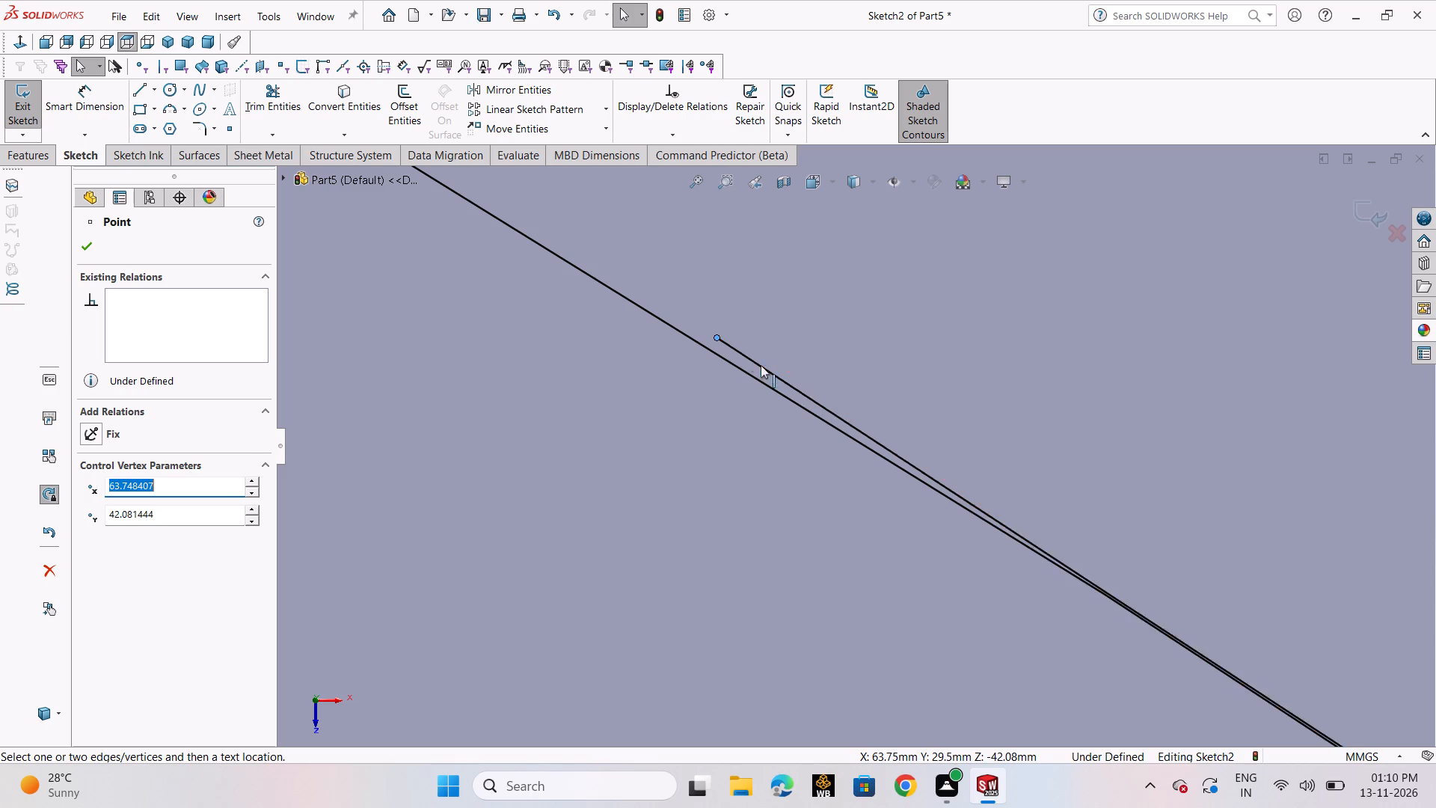
drag(715, 335, 1178, 662)
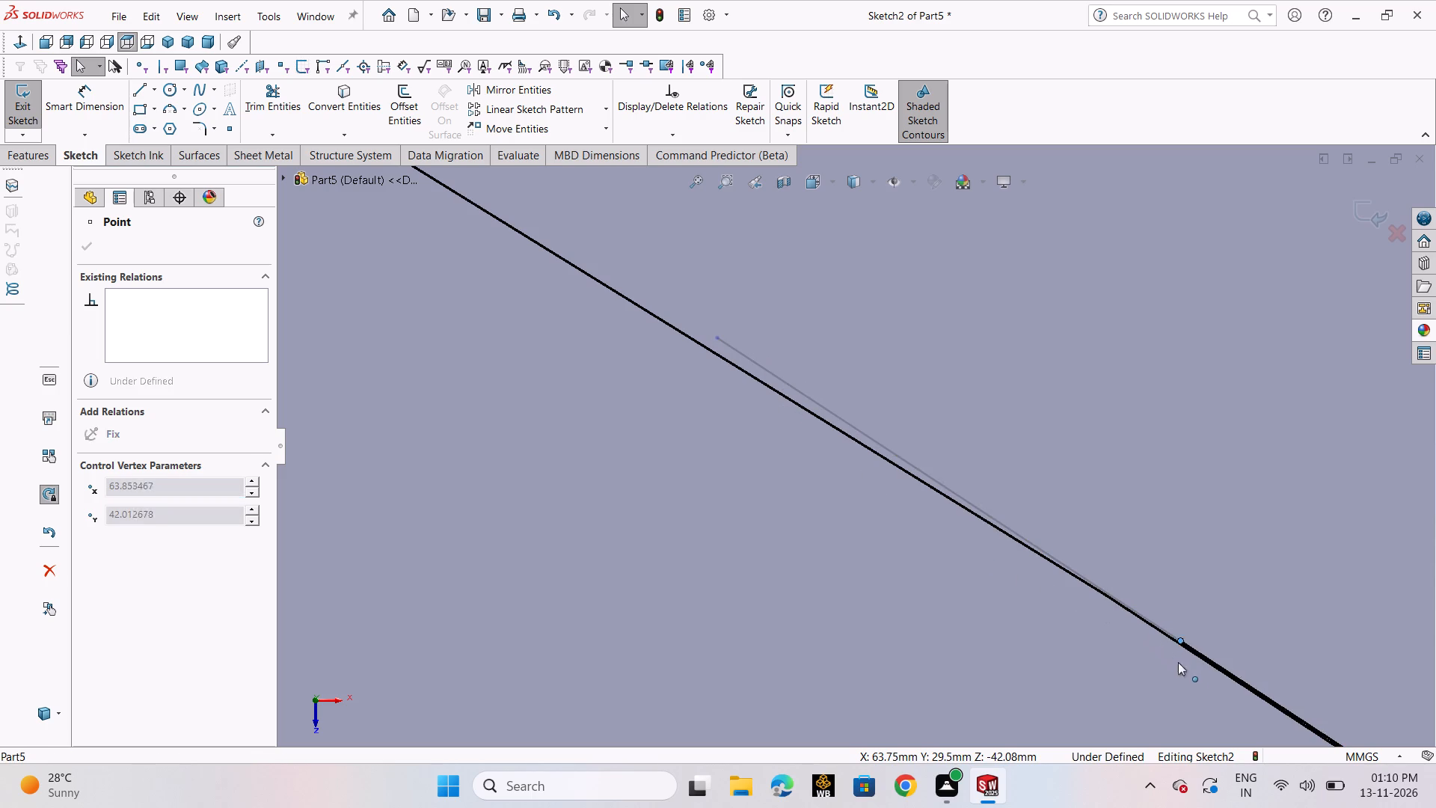
drag(1178, 662, 1242, 719)
scroll(1224, 683, up, 2)
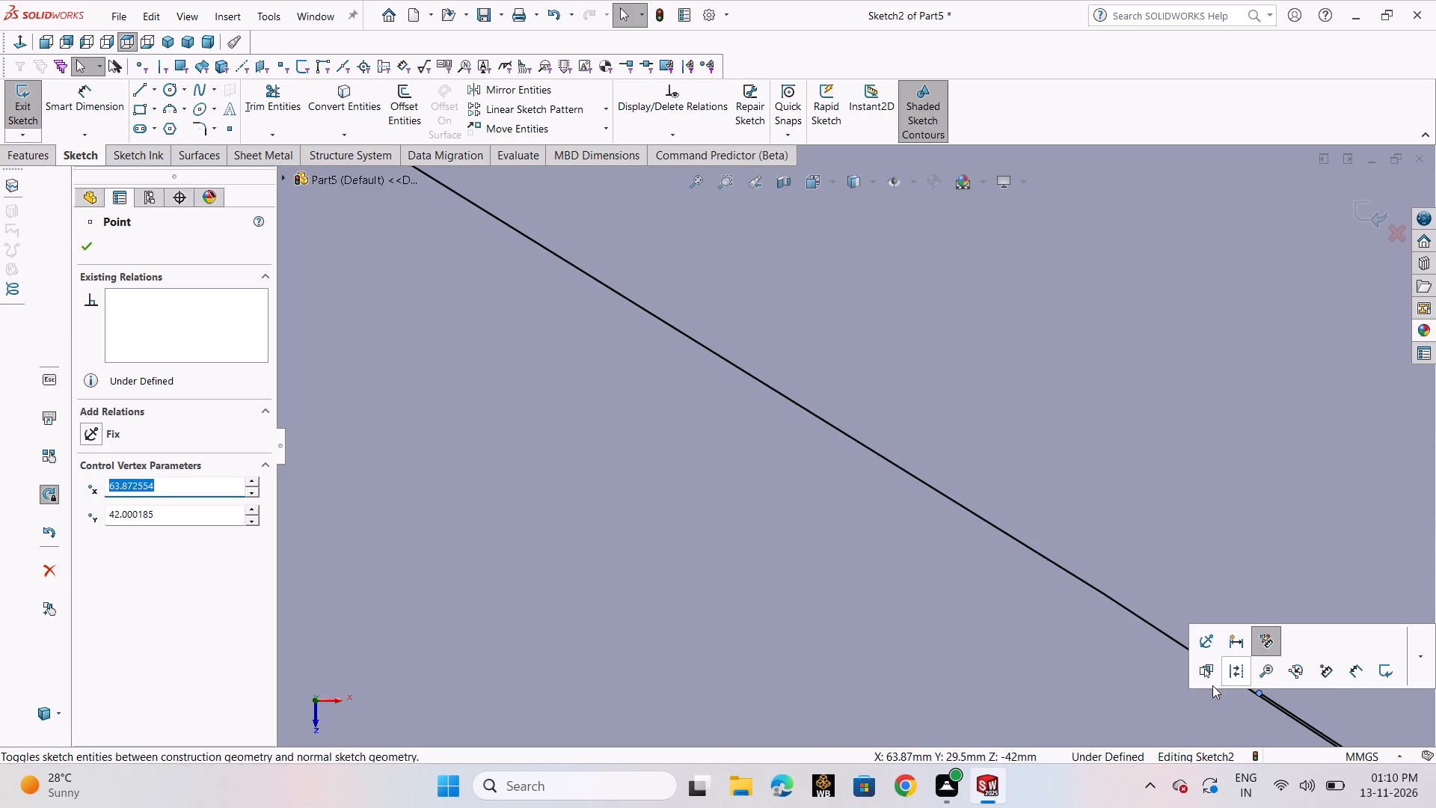
Add a coincident relation between the upper slanted line's upper end point and the larger circle of the upper concentric pair.
click(95, 248)
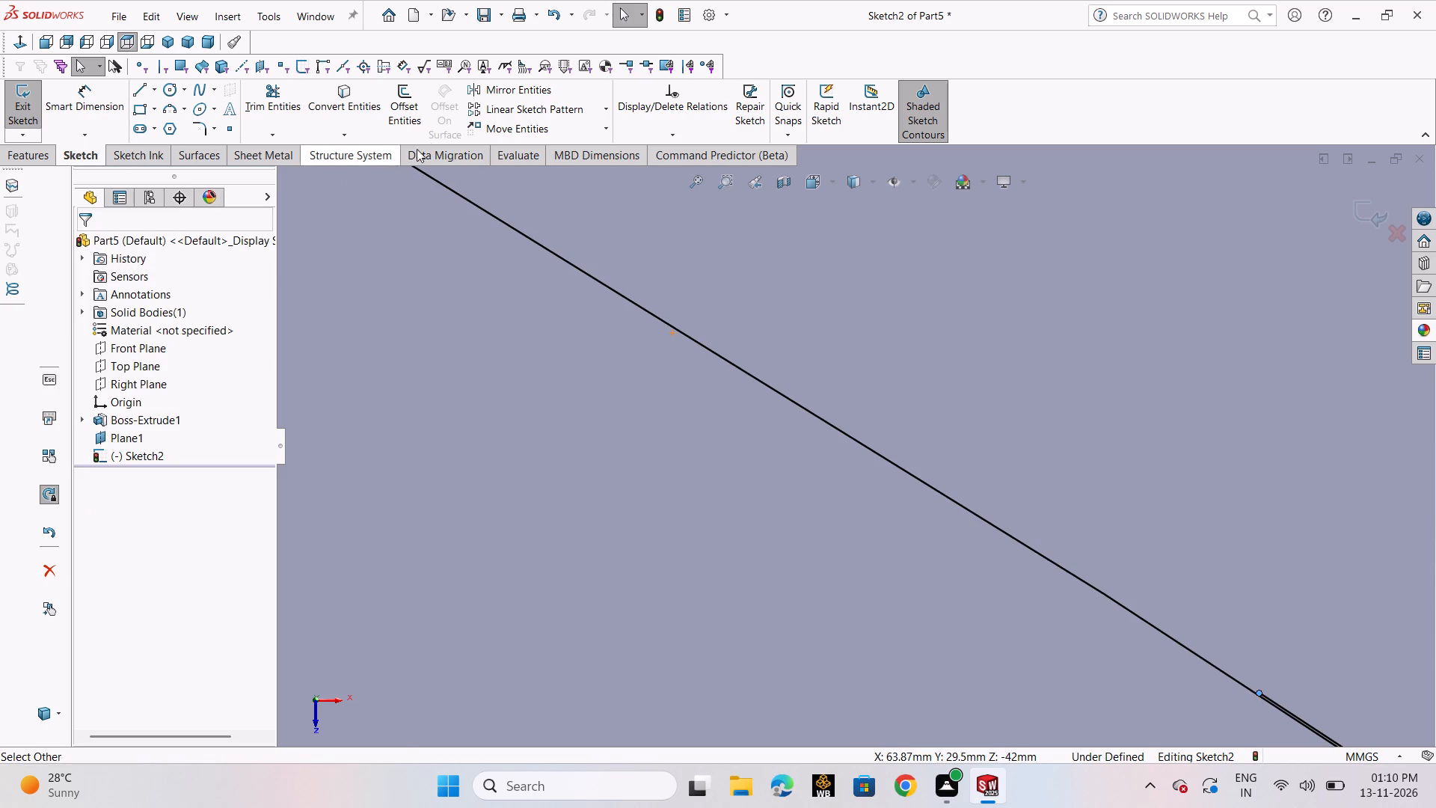
click(633, 134)
click(659, 171)
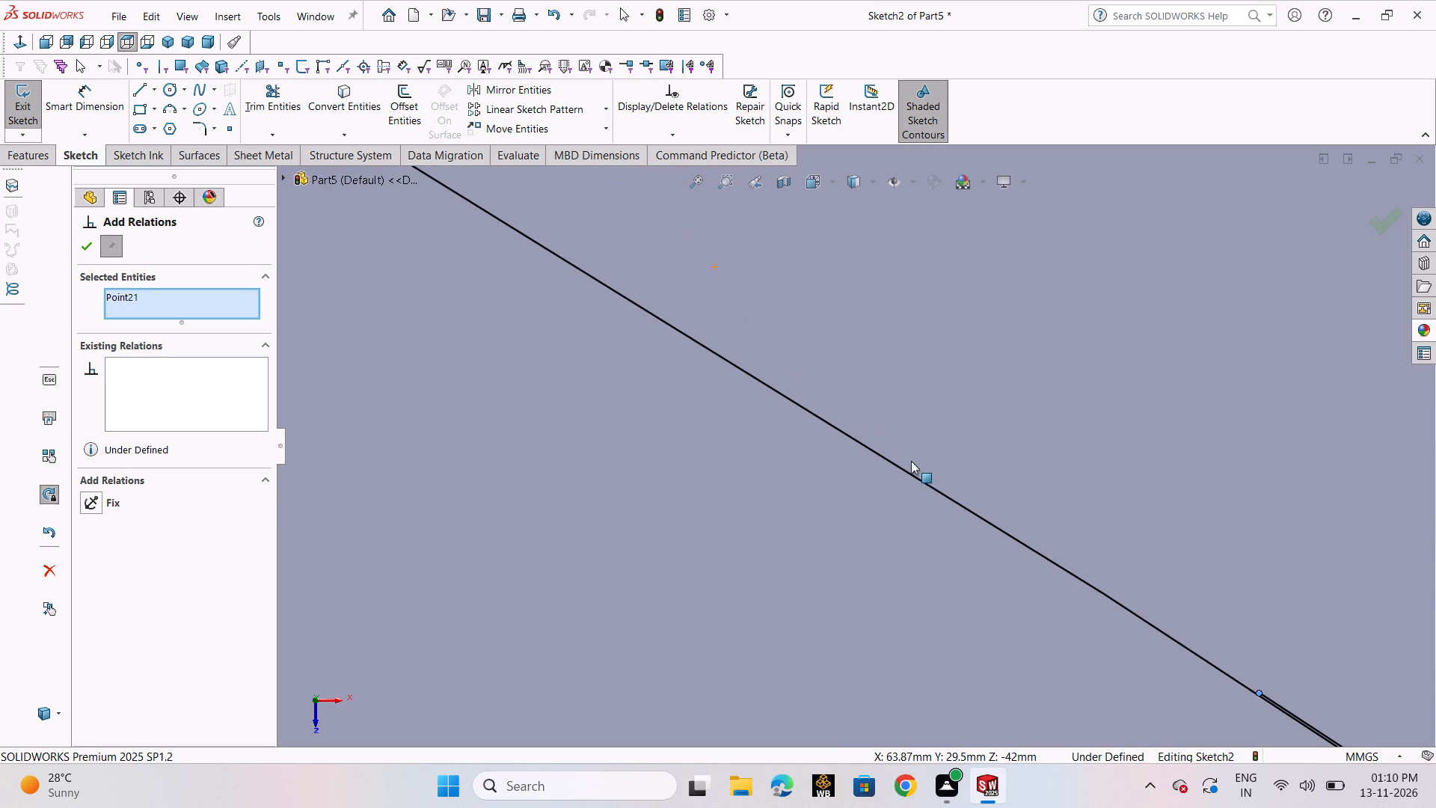
click(917, 479)
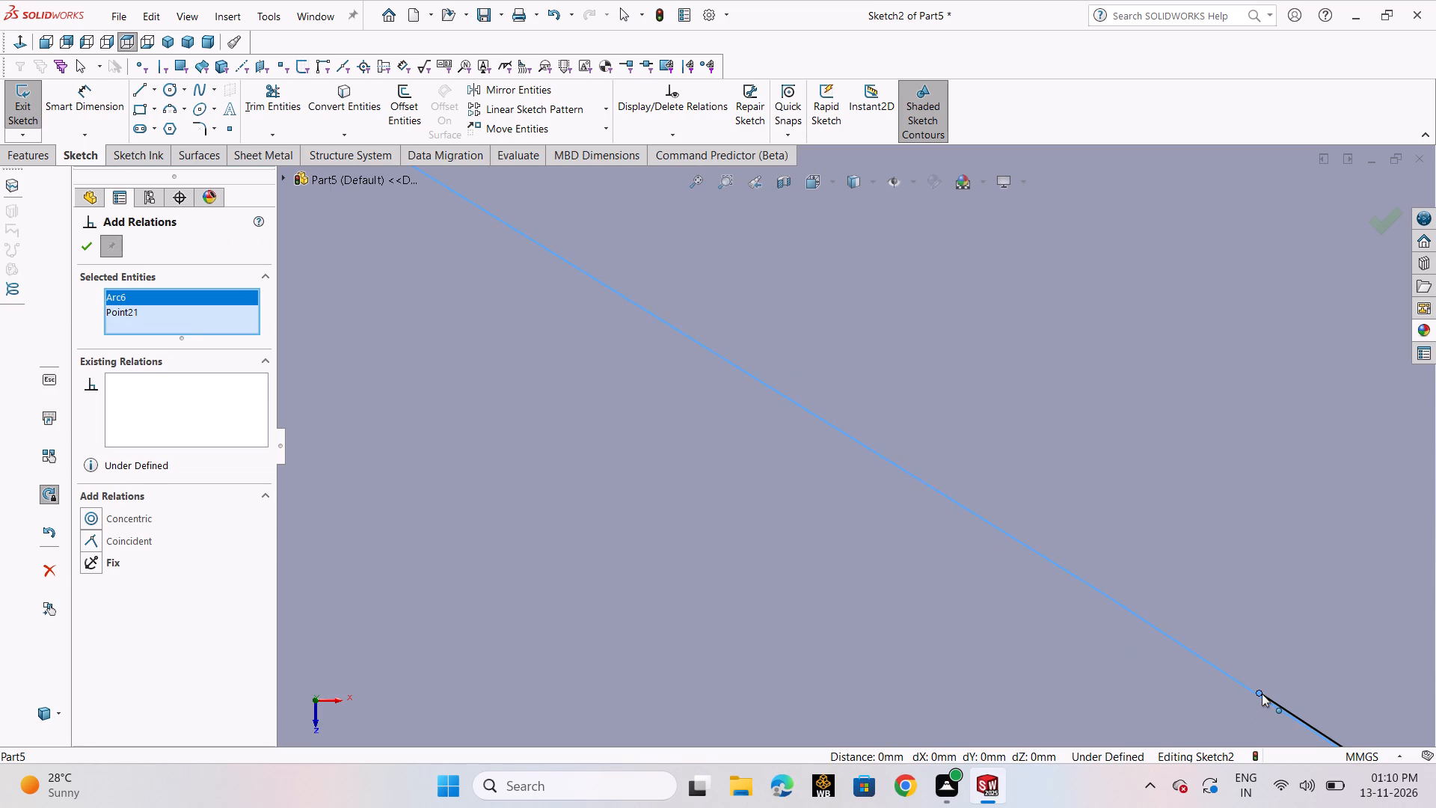
click(124, 545)
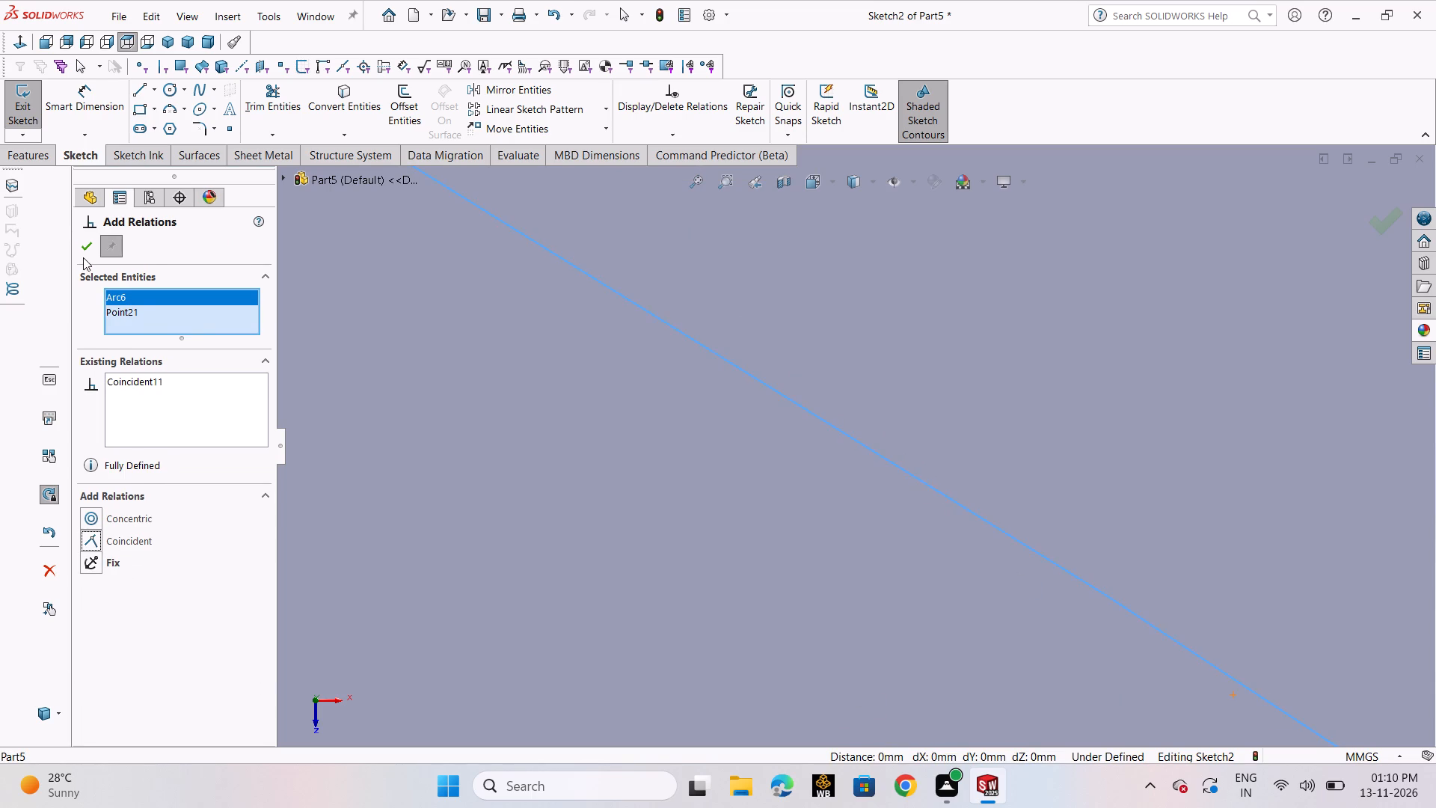
click(83, 252)
Move the lower slanted line's outer end along the larger circle of the outermost concentric pair until the line just touches that circle.
scroll(353, 486, up, 1)
scroll(353, 486, down, 1)
scroll(353, 486, up, 18)
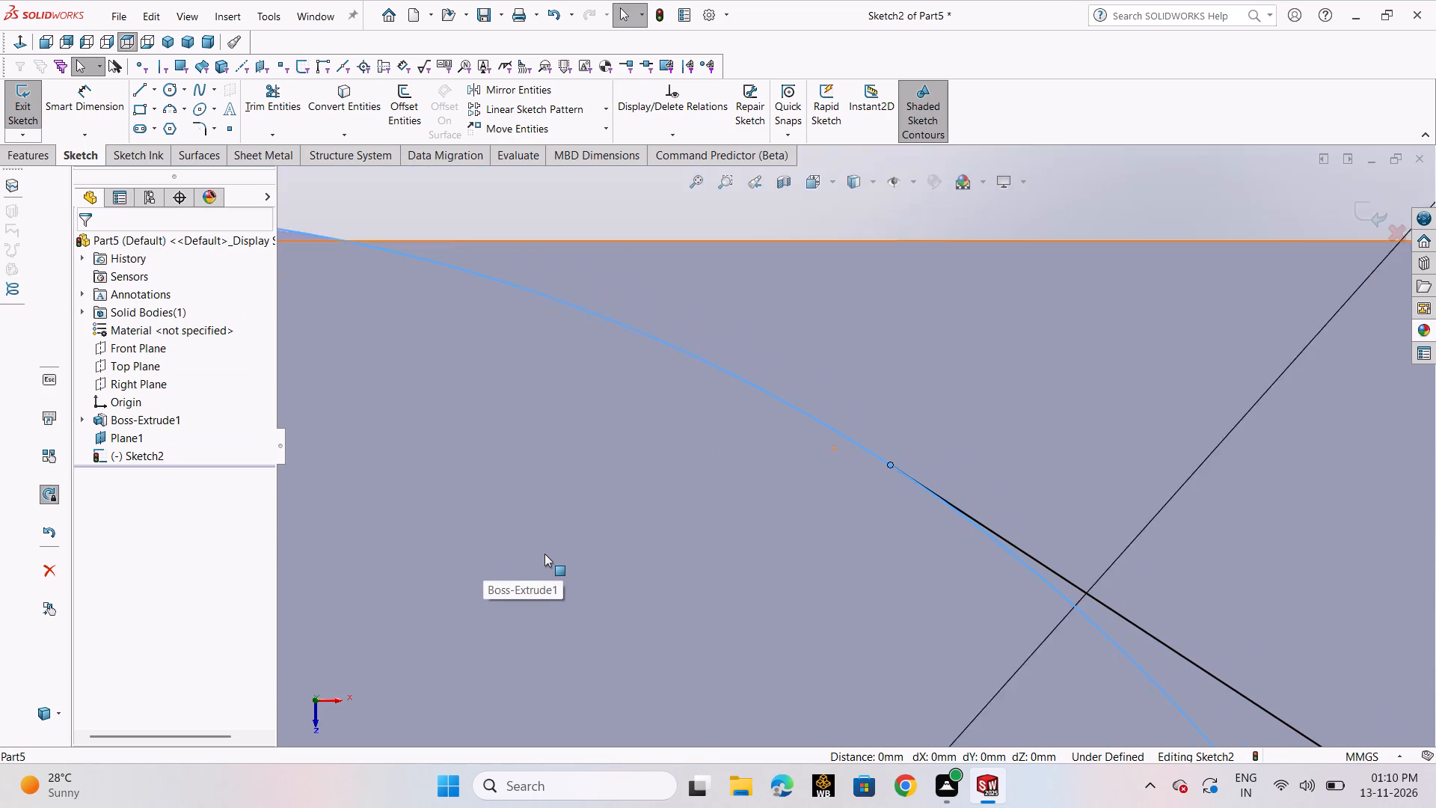
scroll(544, 554, up, 15)
scroll(1019, 580, down, 2)
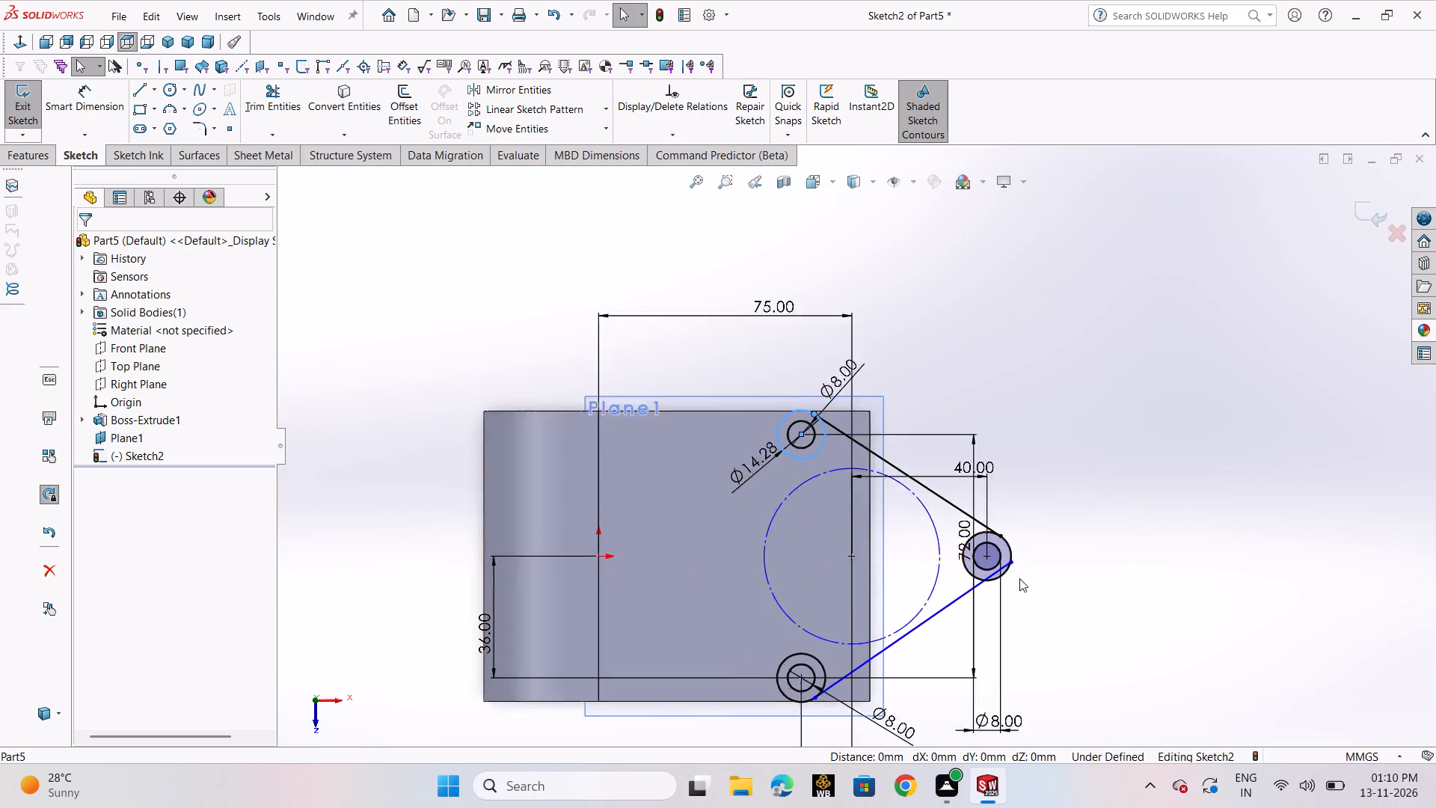
scroll(1019, 578, down, 7)
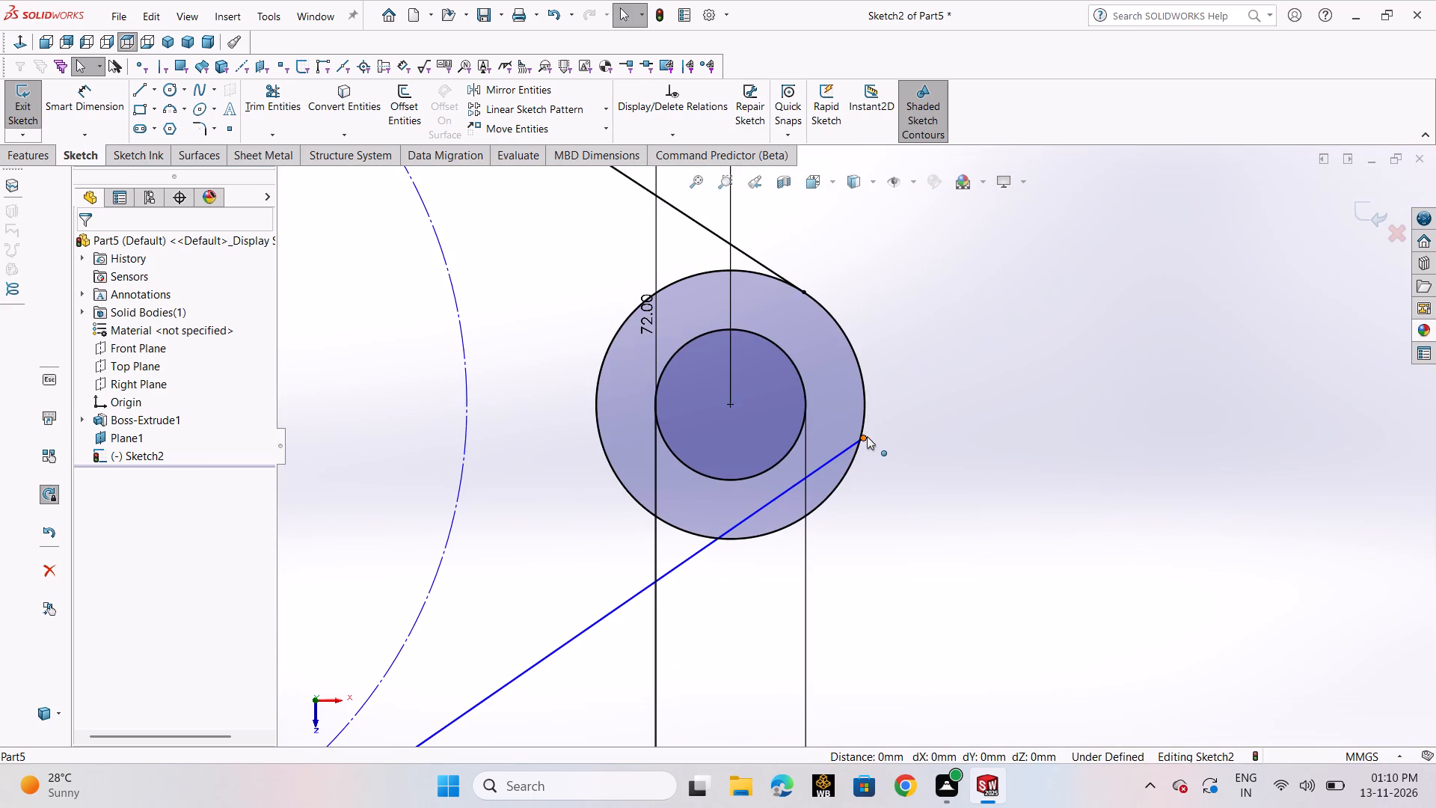
drag(867, 436, 819, 505)
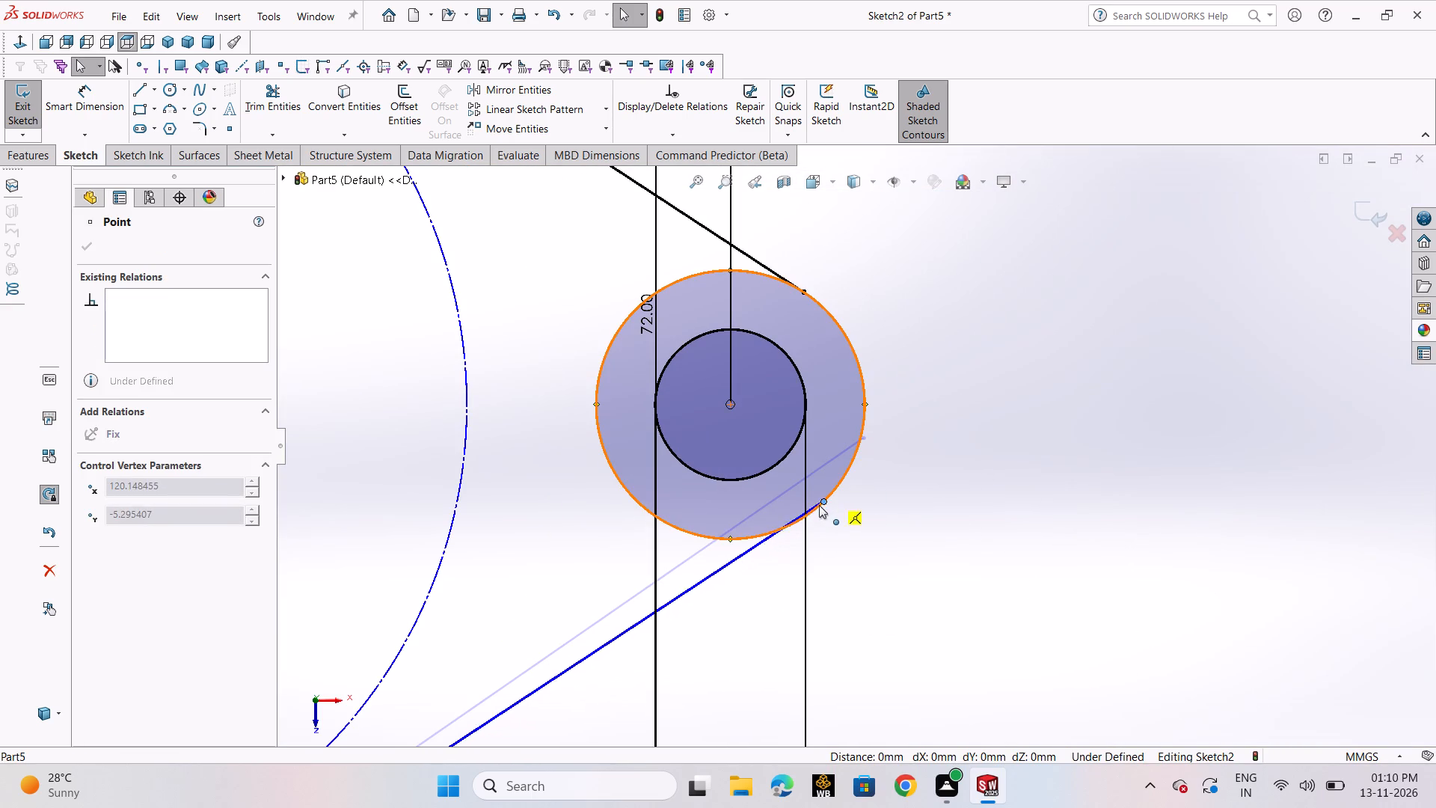
drag(819, 505, 806, 513)
click(852, 558)
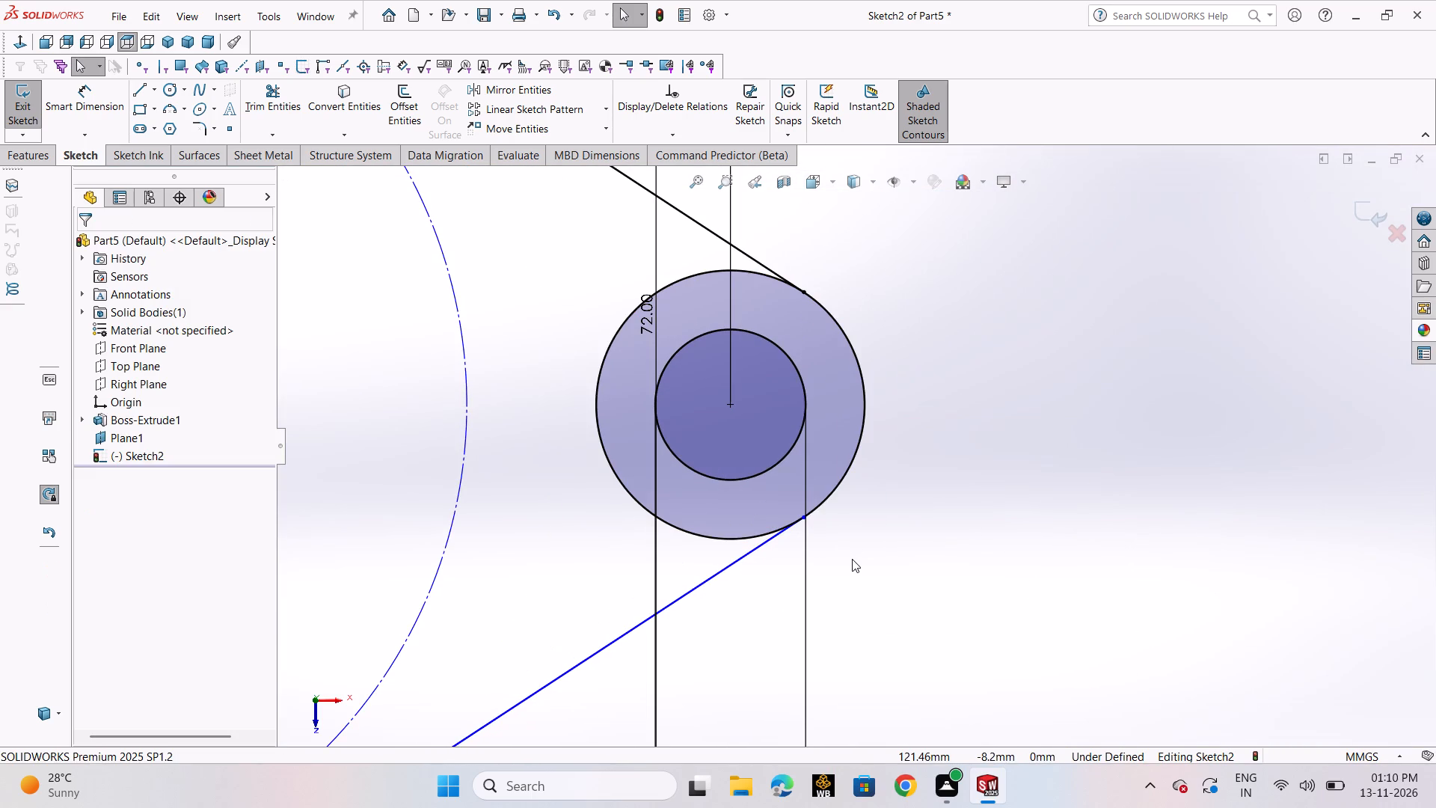
Draw a vertical 72 mm line joining the inward-side quadrant points of the upper and lower concentric pairs' larger circles.
scroll(831, 423, up, 7)
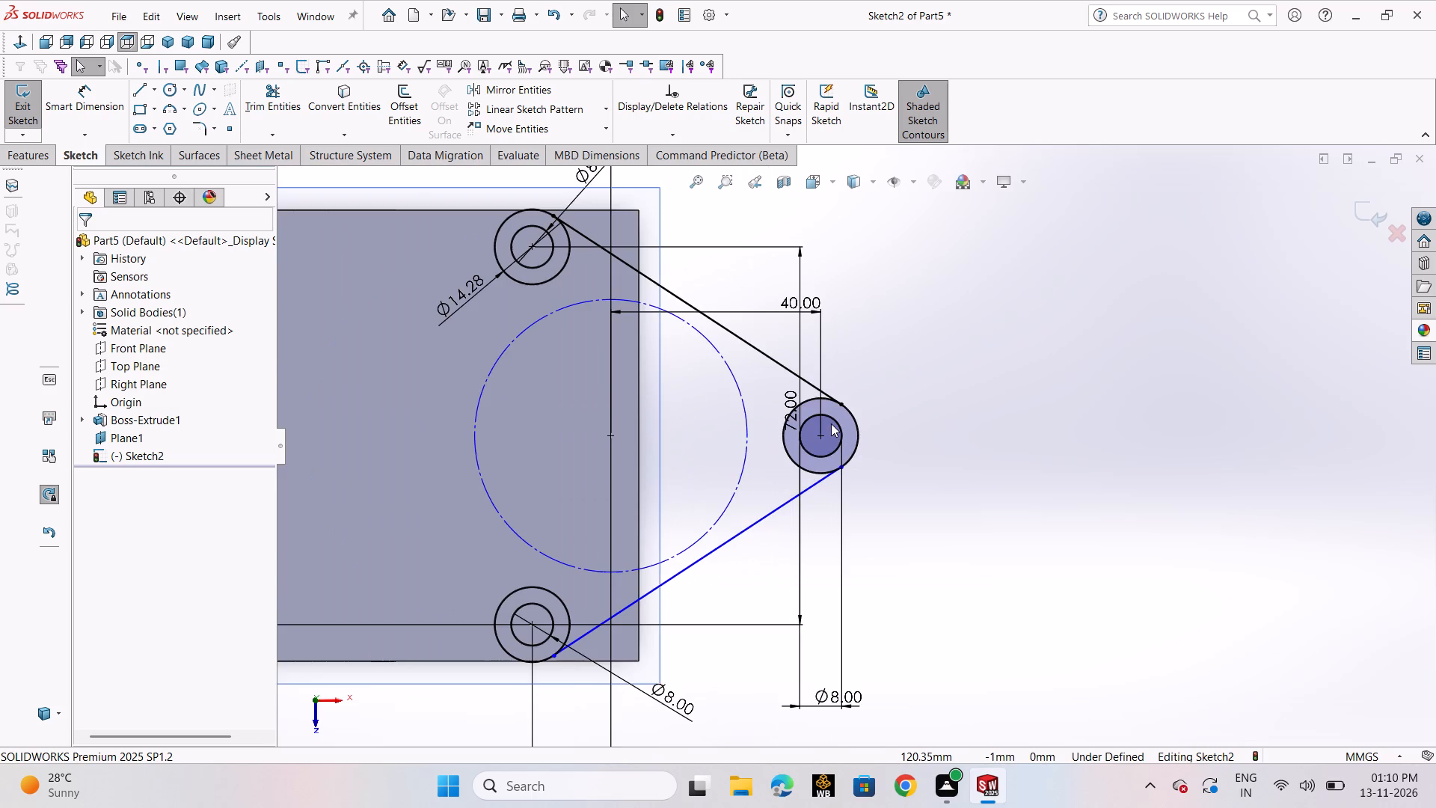
click(148, 95)
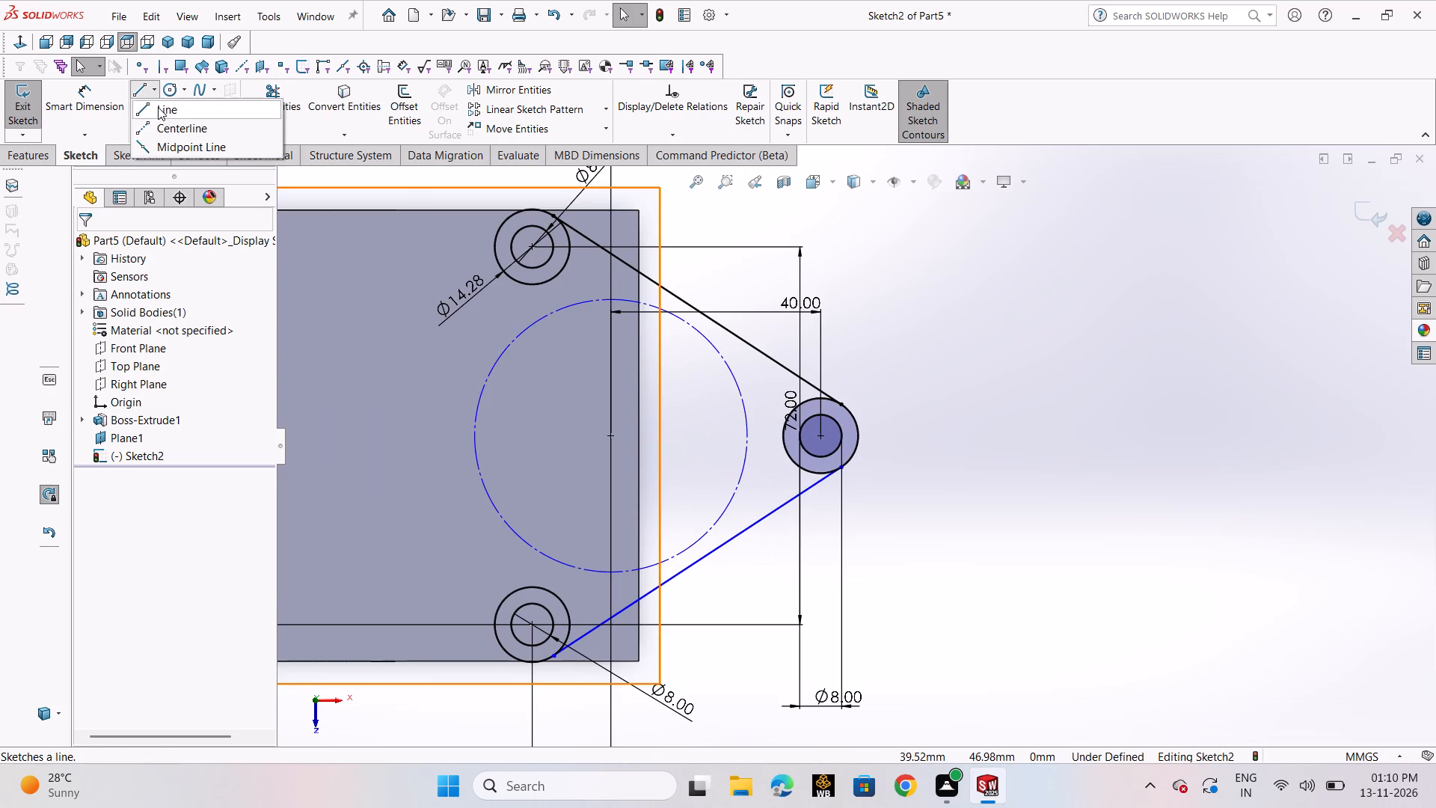
click(158, 107)
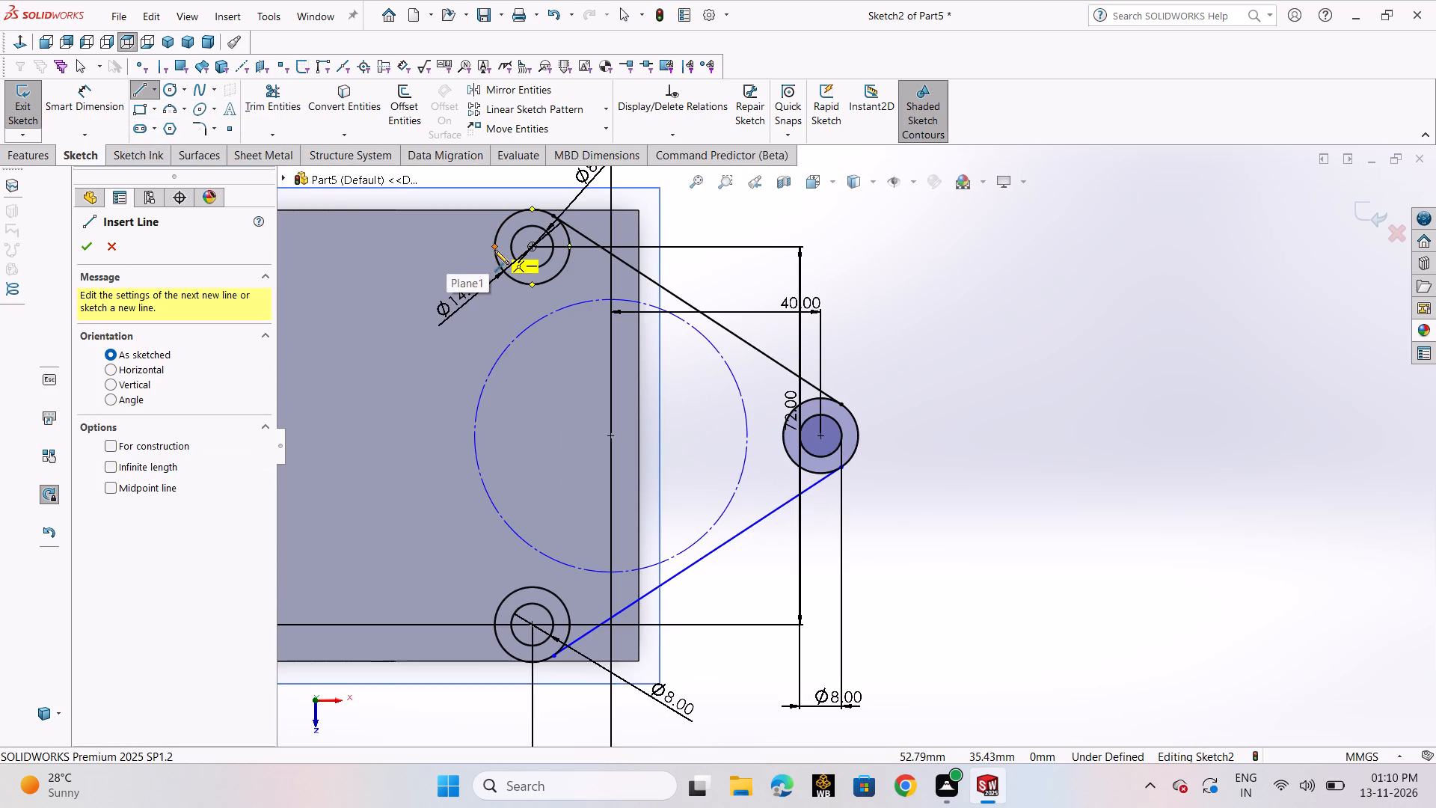
click(495, 248)
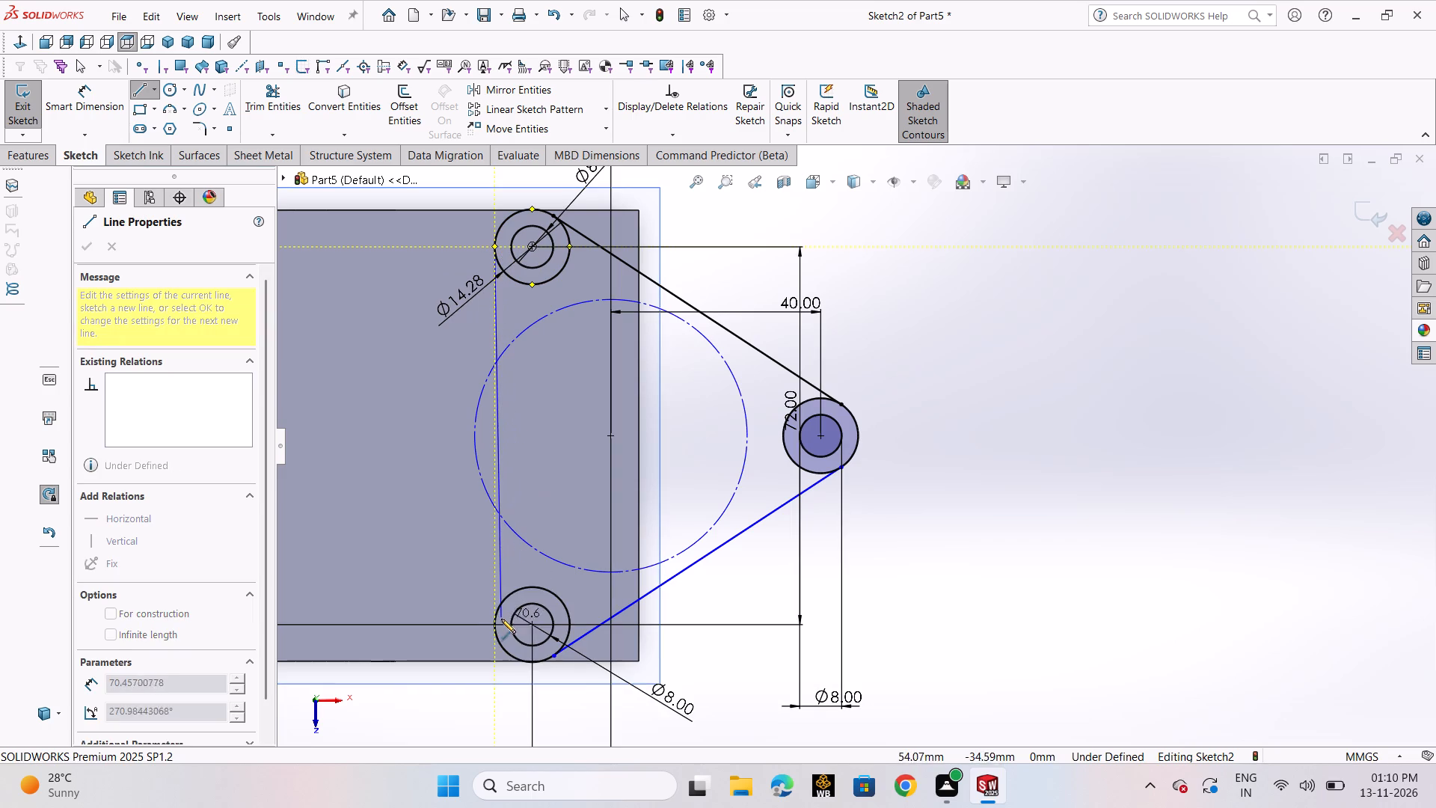
click(492, 624)
right_click(492, 624)
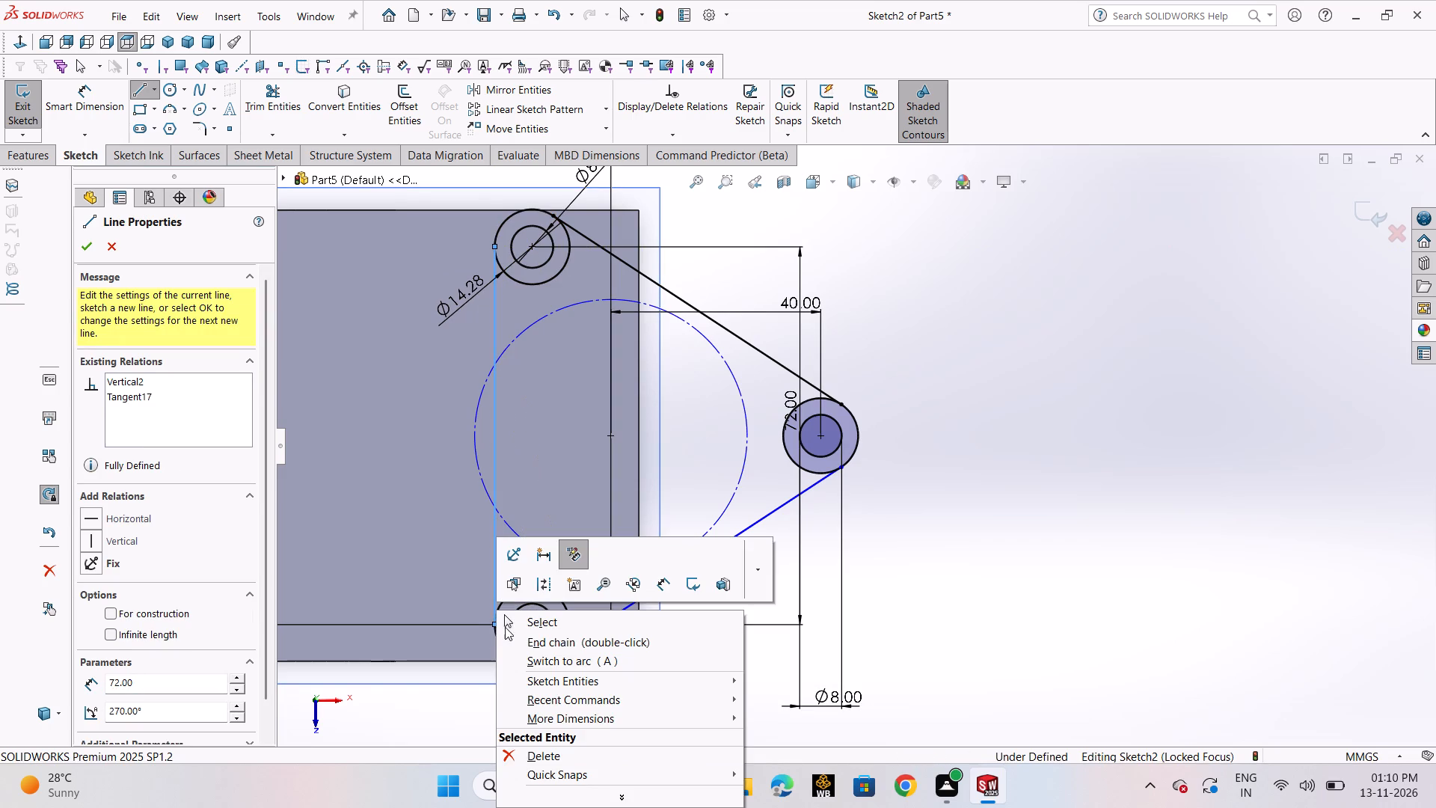
click(515, 623)
Trim the inner arcs of the larger circles in the upper and outermost concentric pairs.
click(268, 105)
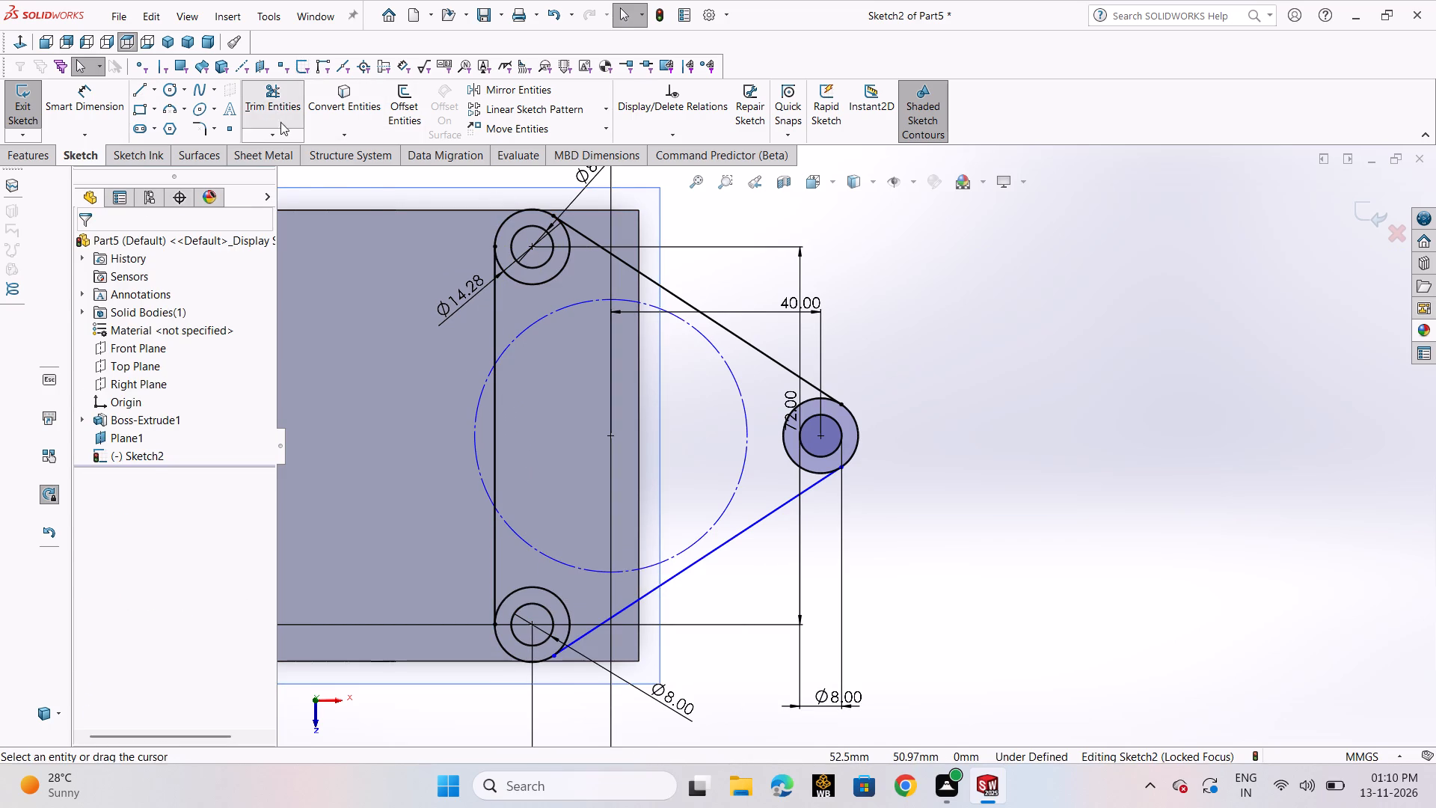
drag(537, 296, 537, 269)
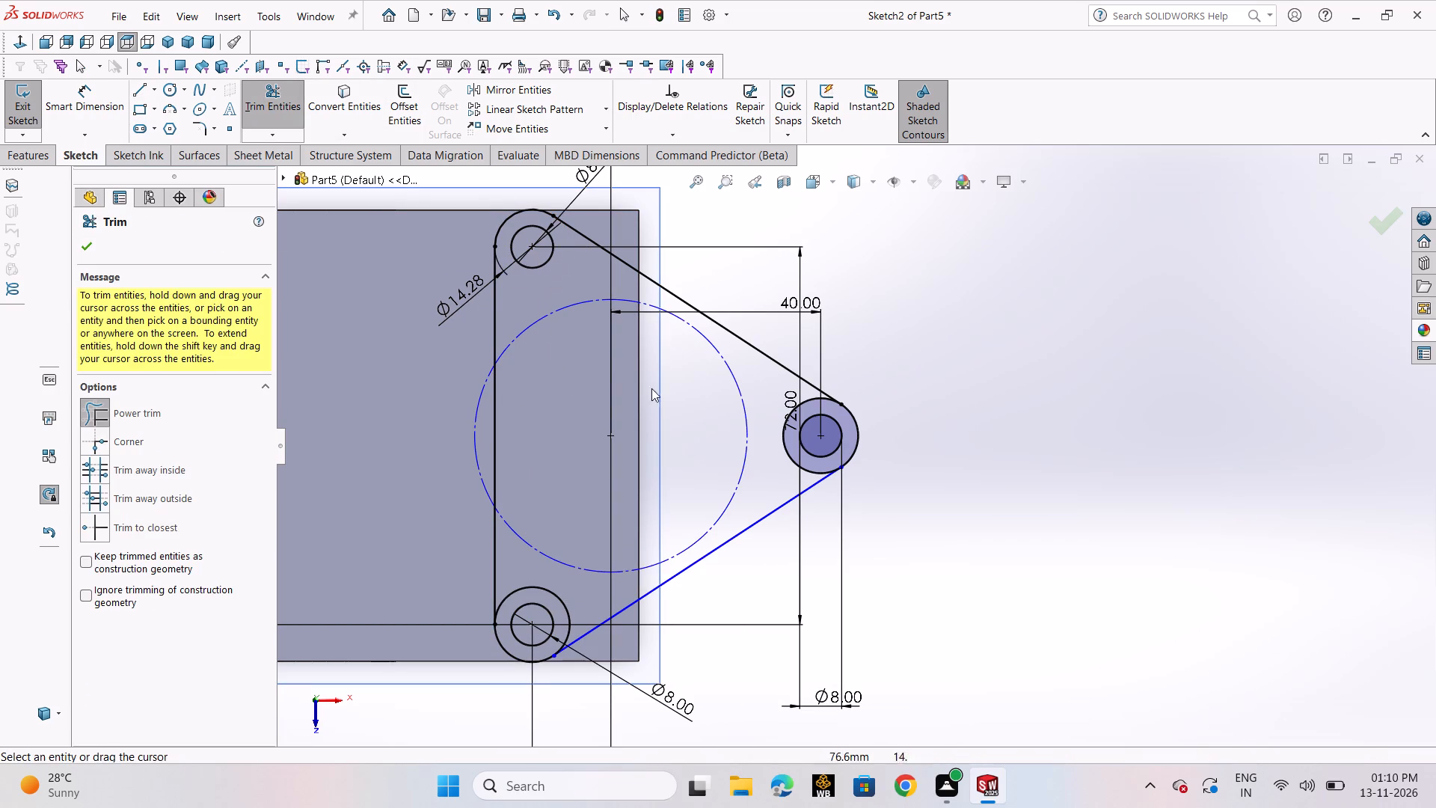
drag(770, 396, 788, 432)
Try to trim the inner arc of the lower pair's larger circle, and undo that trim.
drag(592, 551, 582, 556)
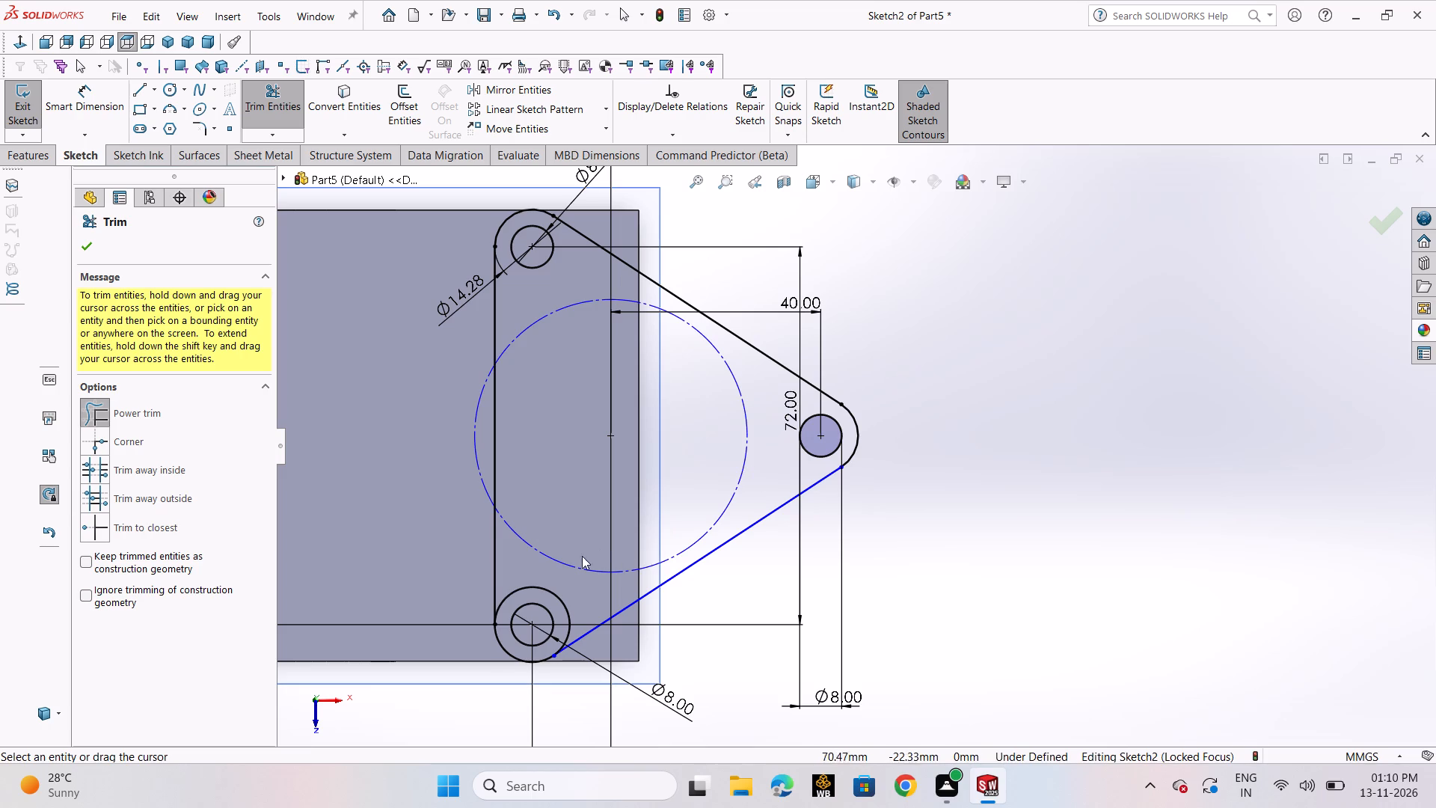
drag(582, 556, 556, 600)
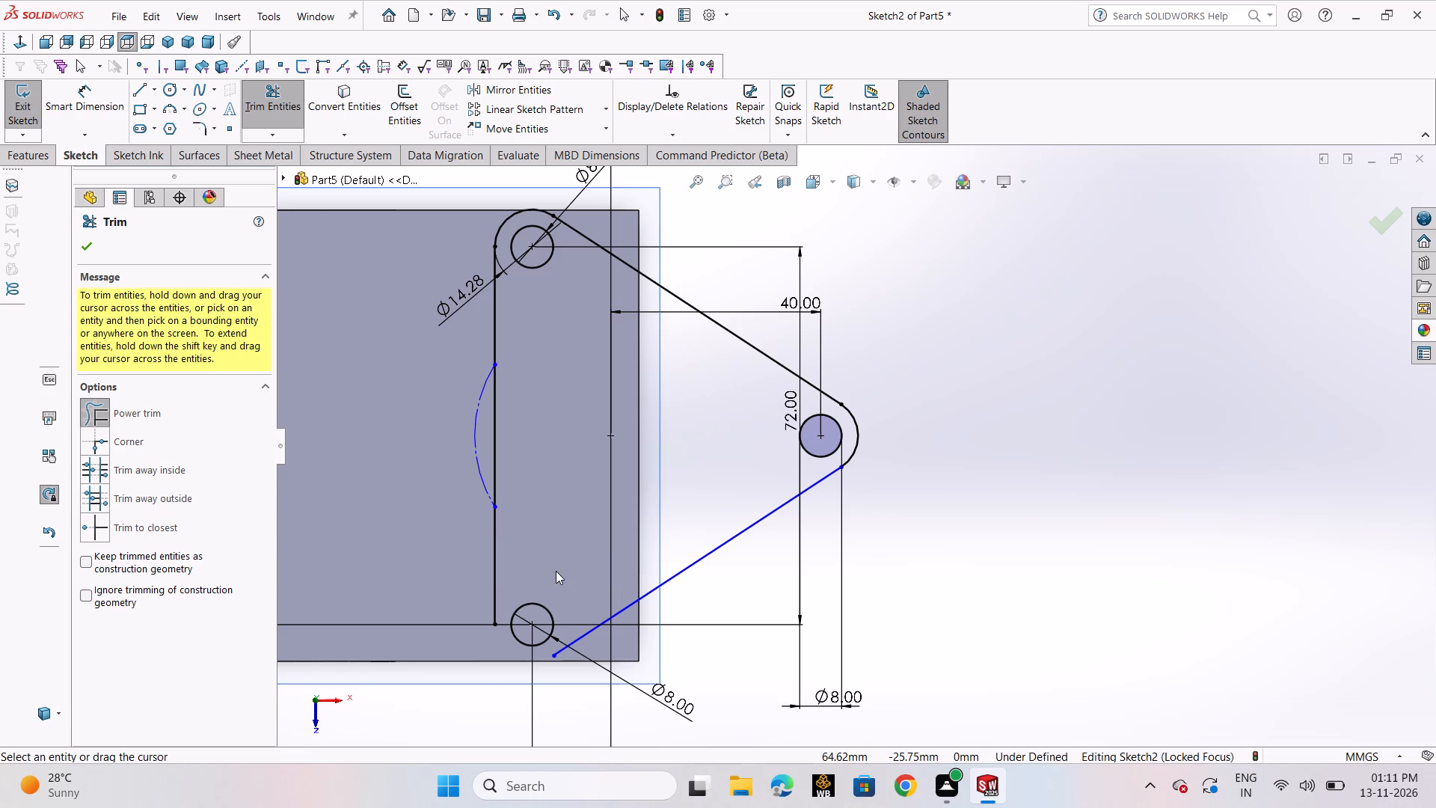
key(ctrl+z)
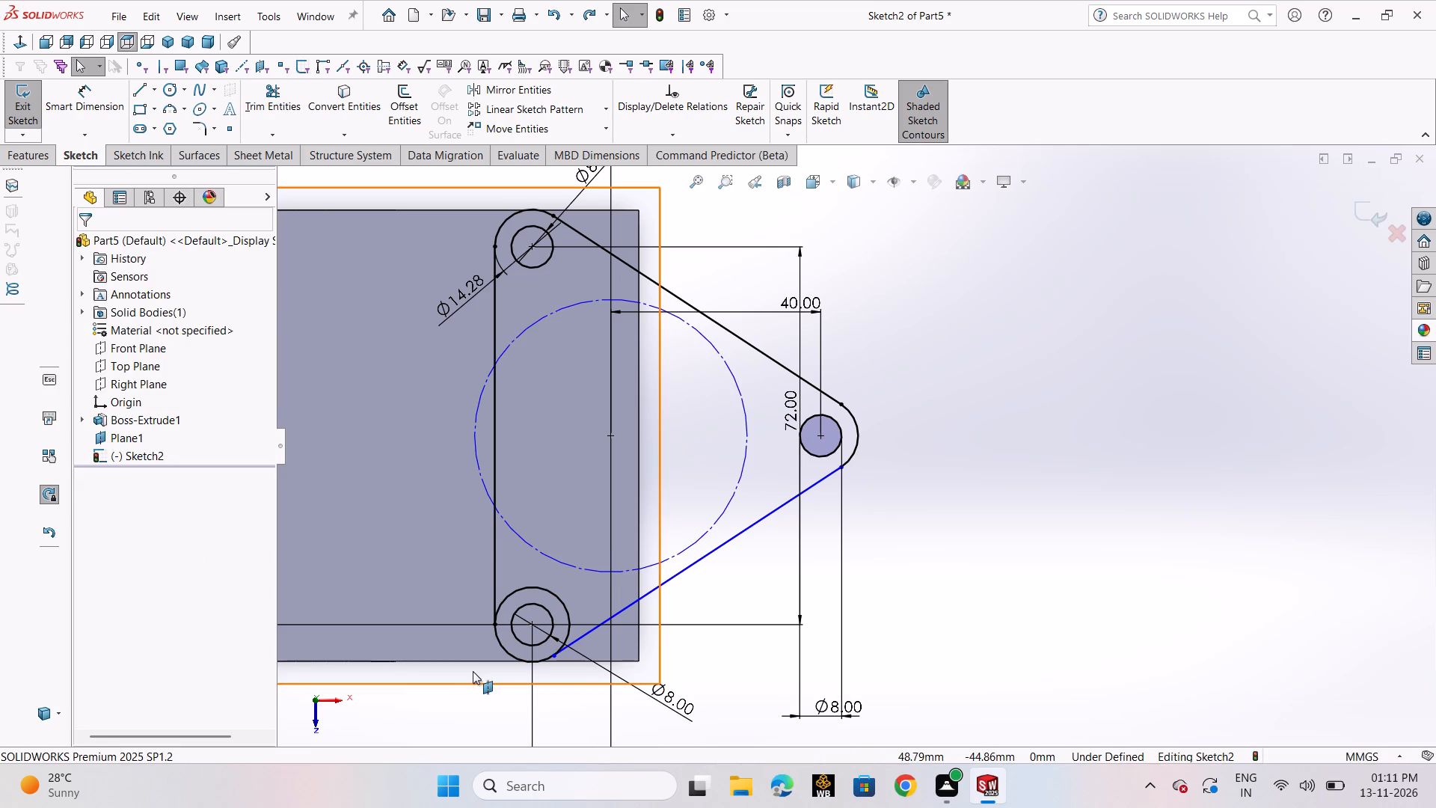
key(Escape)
Add a coincident relation between the lower slanted line's lower end point and the larger circle of the lower concentric pair.
scroll(587, 664, down, 5)
scroll(647, 577, down, 2)
scroll(648, 575, up, 1)
scroll(648, 573, down, 1)
scroll(654, 450, down, 4)
scroll(829, 541, down, 5)
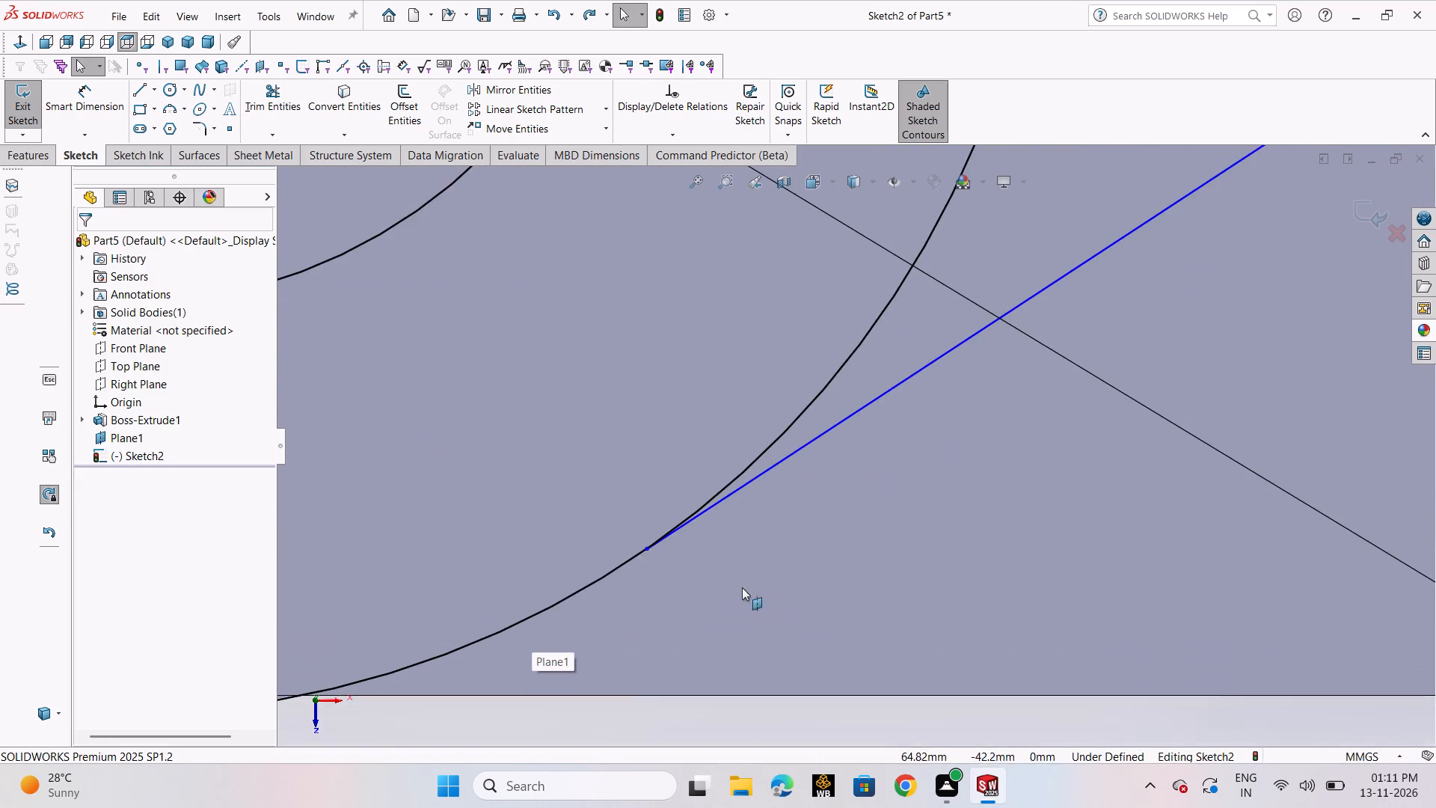
scroll(672, 553, down, 8)
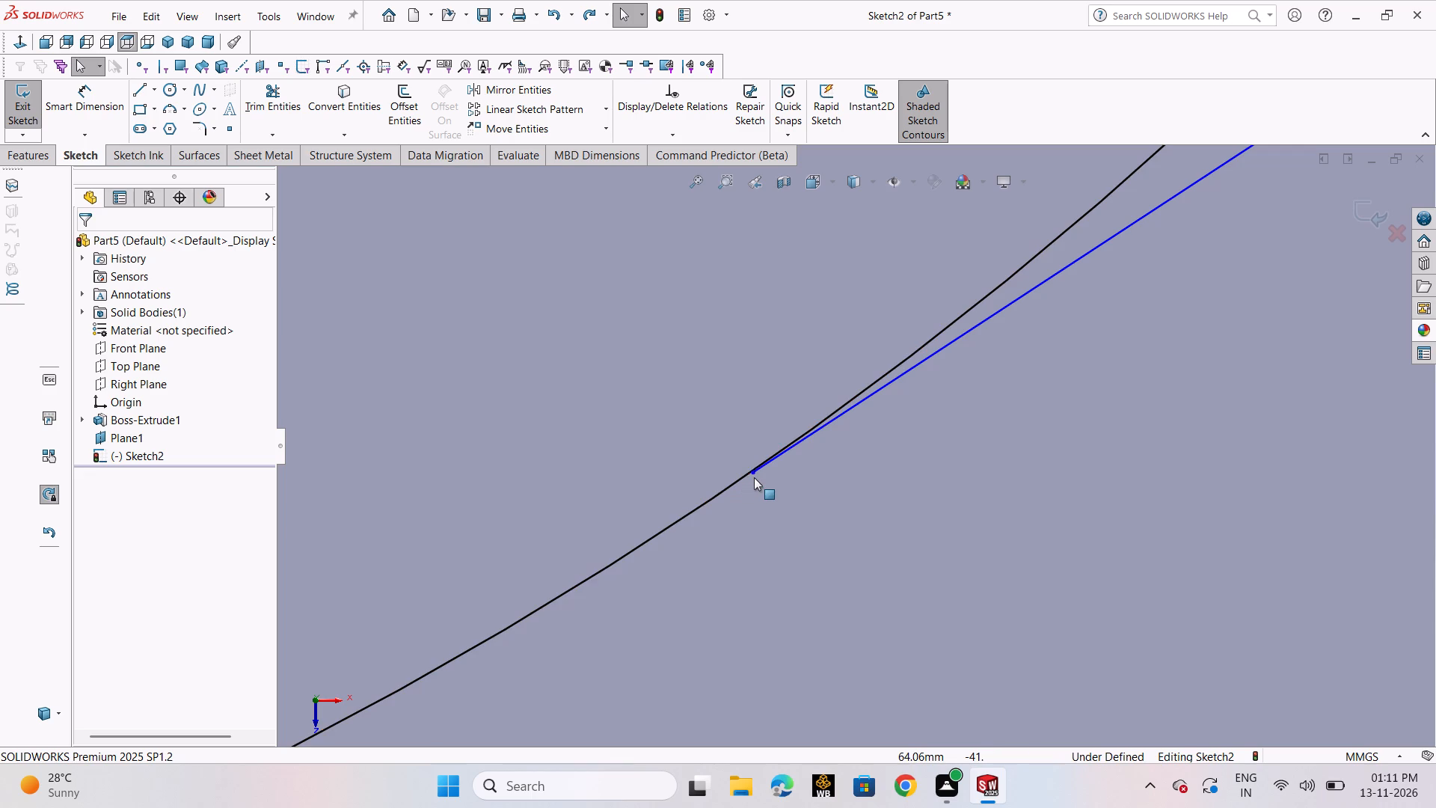
click(755, 475)
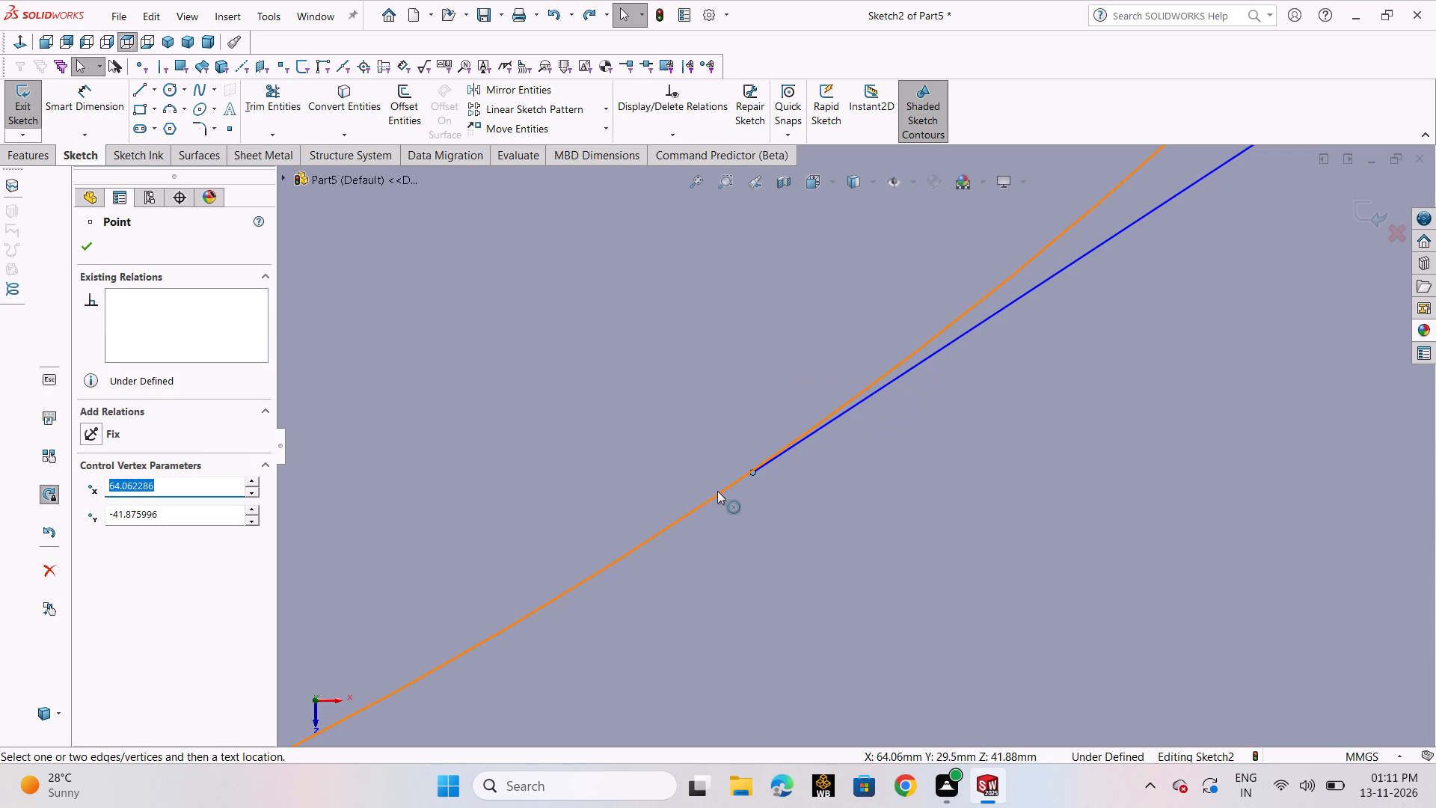
ctrl+click(717, 491)
click(147, 533)
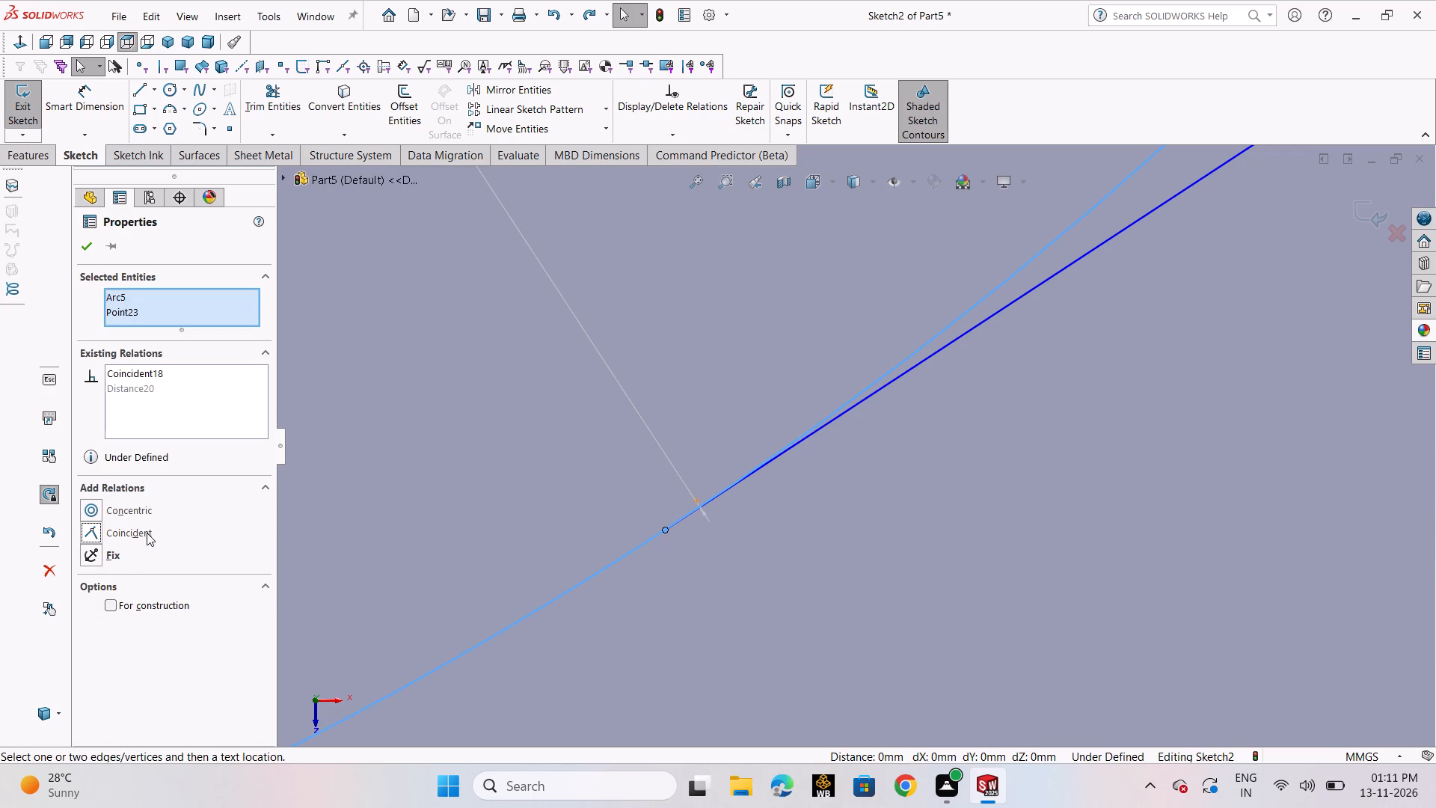
click(84, 250)
Trim the inner arc of the lower concentric pair's larger circle, leaving the flange's rounded lower corner.
scroll(522, 342, up, 8)
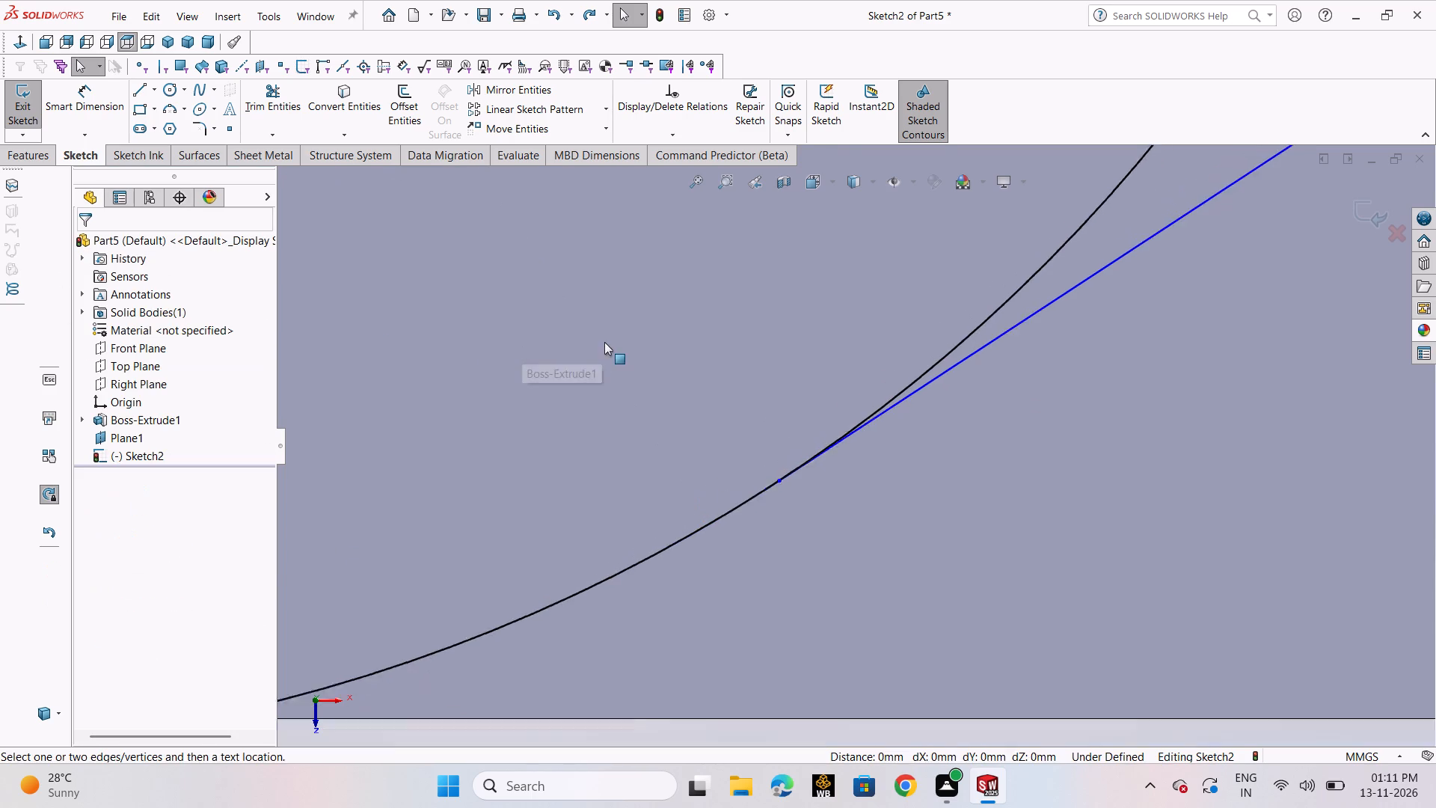
scroll(604, 342, up, 8)
click(254, 97)
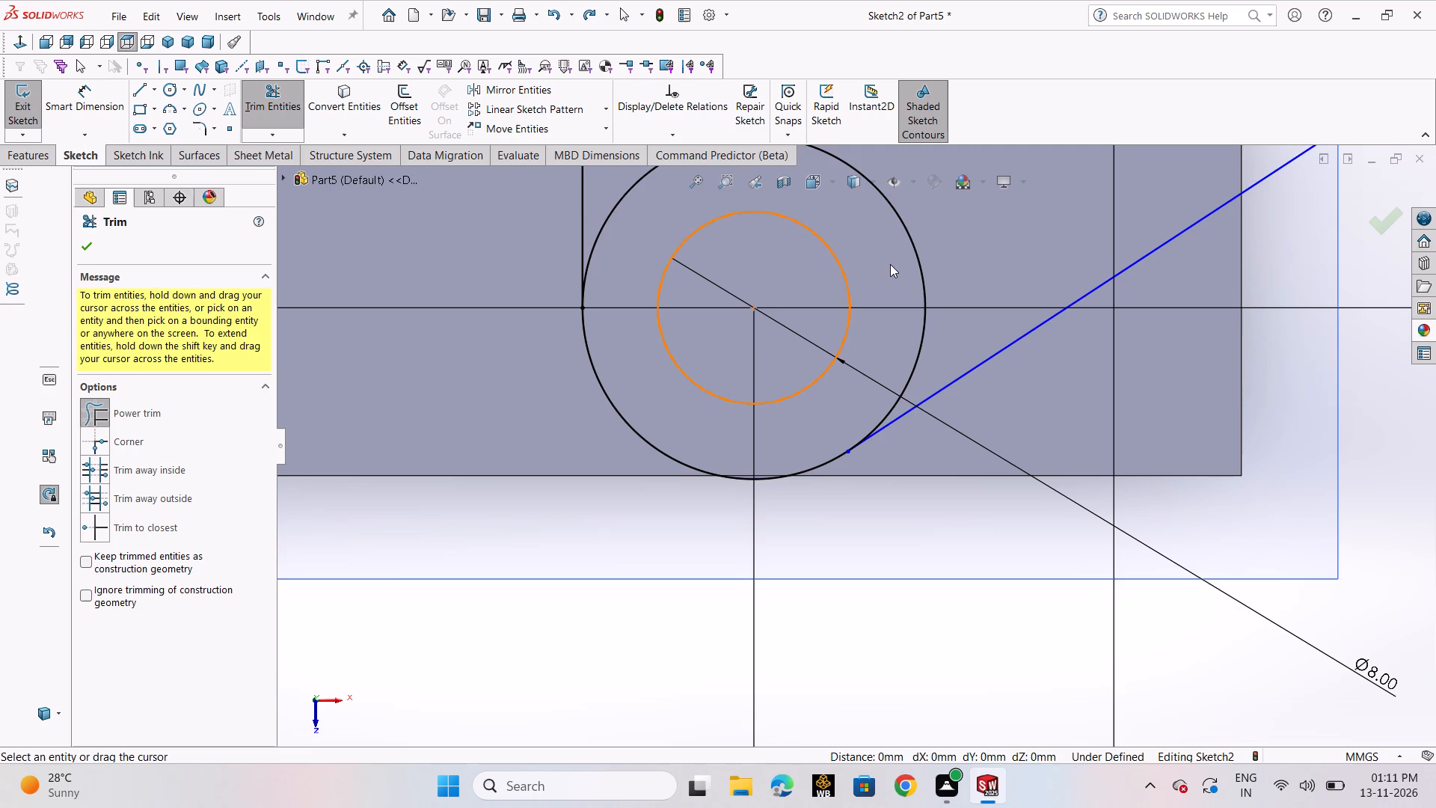
drag(897, 260, 952, 236)
Examine the trimmed flange profile against the solid body, including the joint between the upper arc and slanted line.
scroll(939, 247, up, 10)
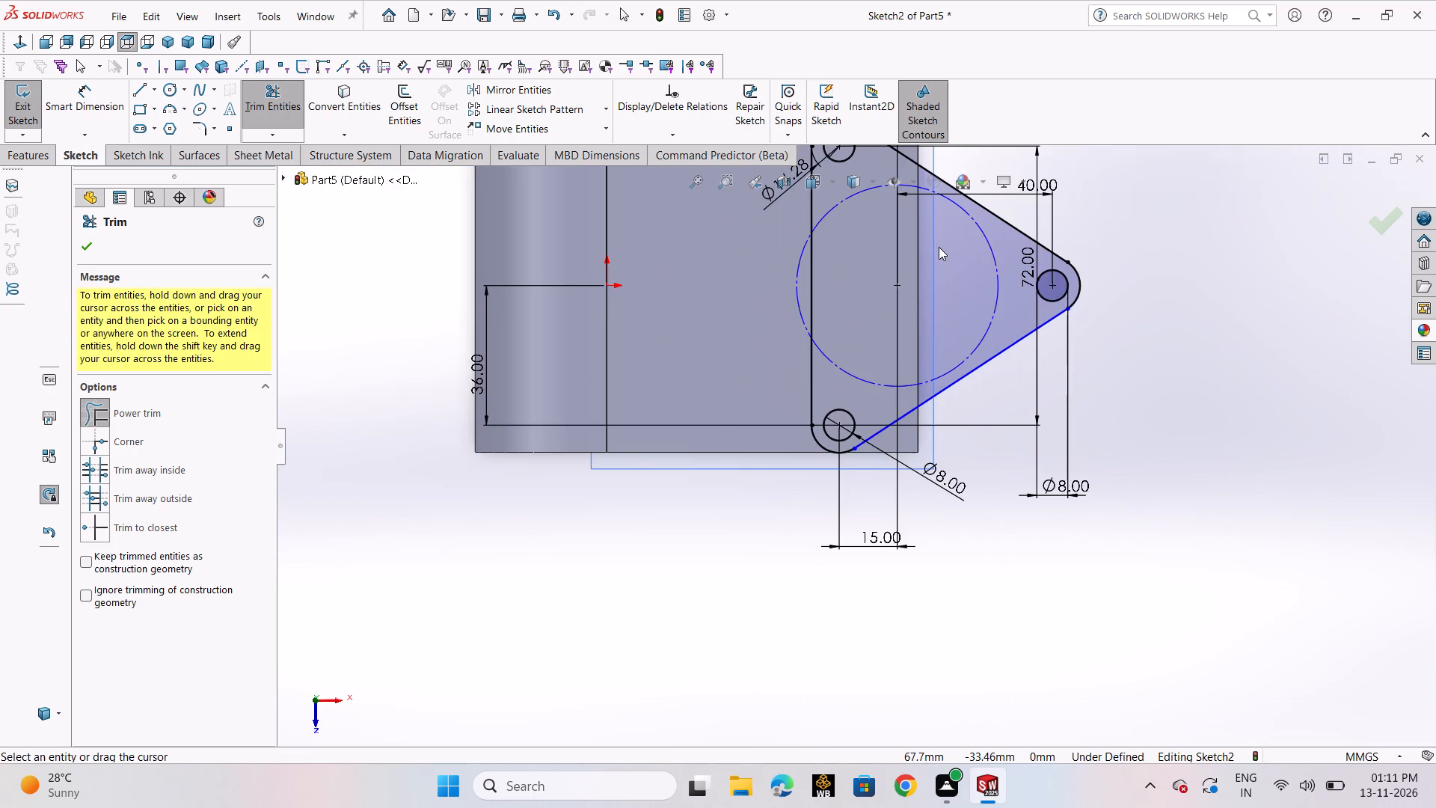
scroll(939, 247, down, 1)
scroll(939, 247, up, 3)
middle_drag(1060, 453, 1047, 453)
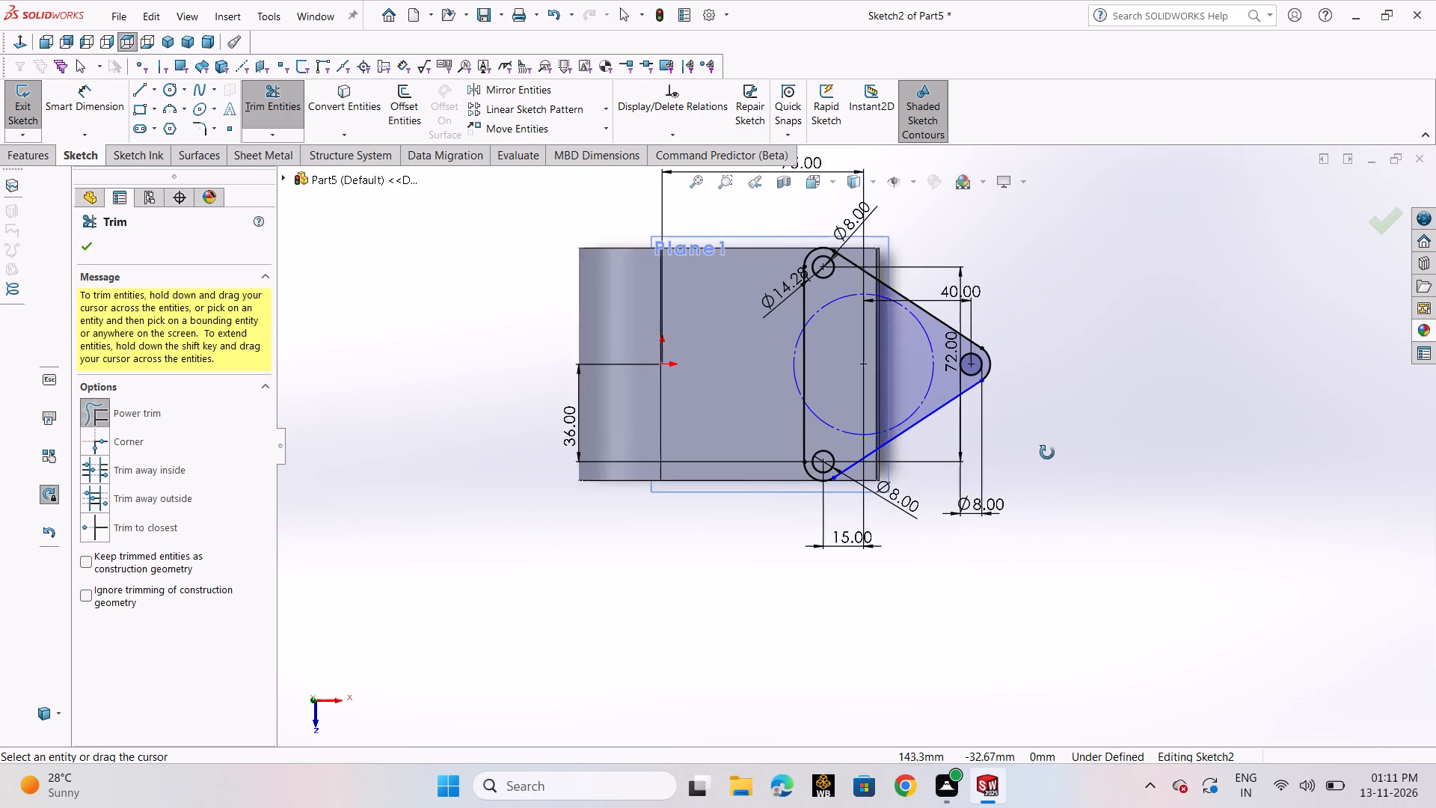
middle_drag(1047, 453, 1025, 453)
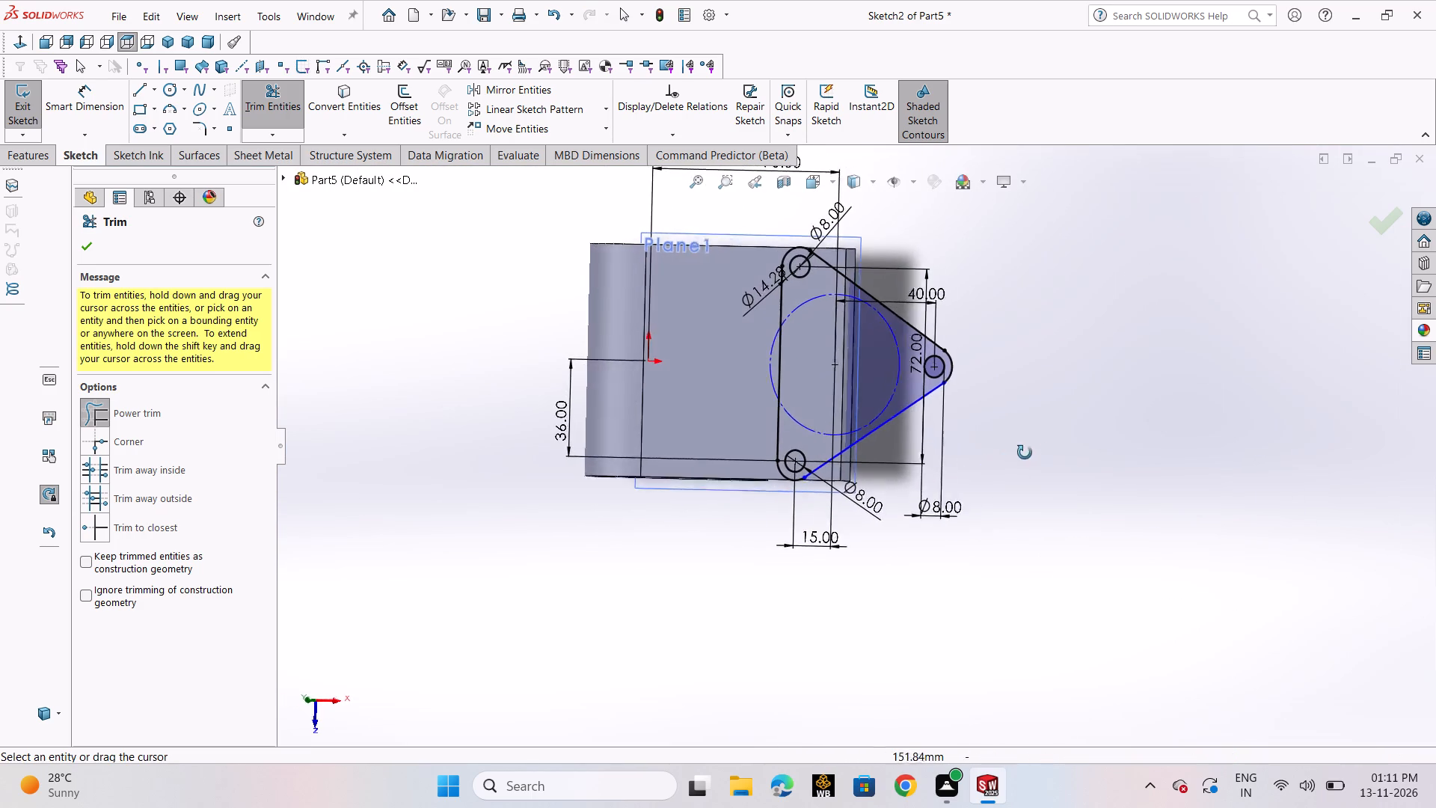
middle_drag(1025, 453, 1041, 447)
scroll(917, 400, down, 5)
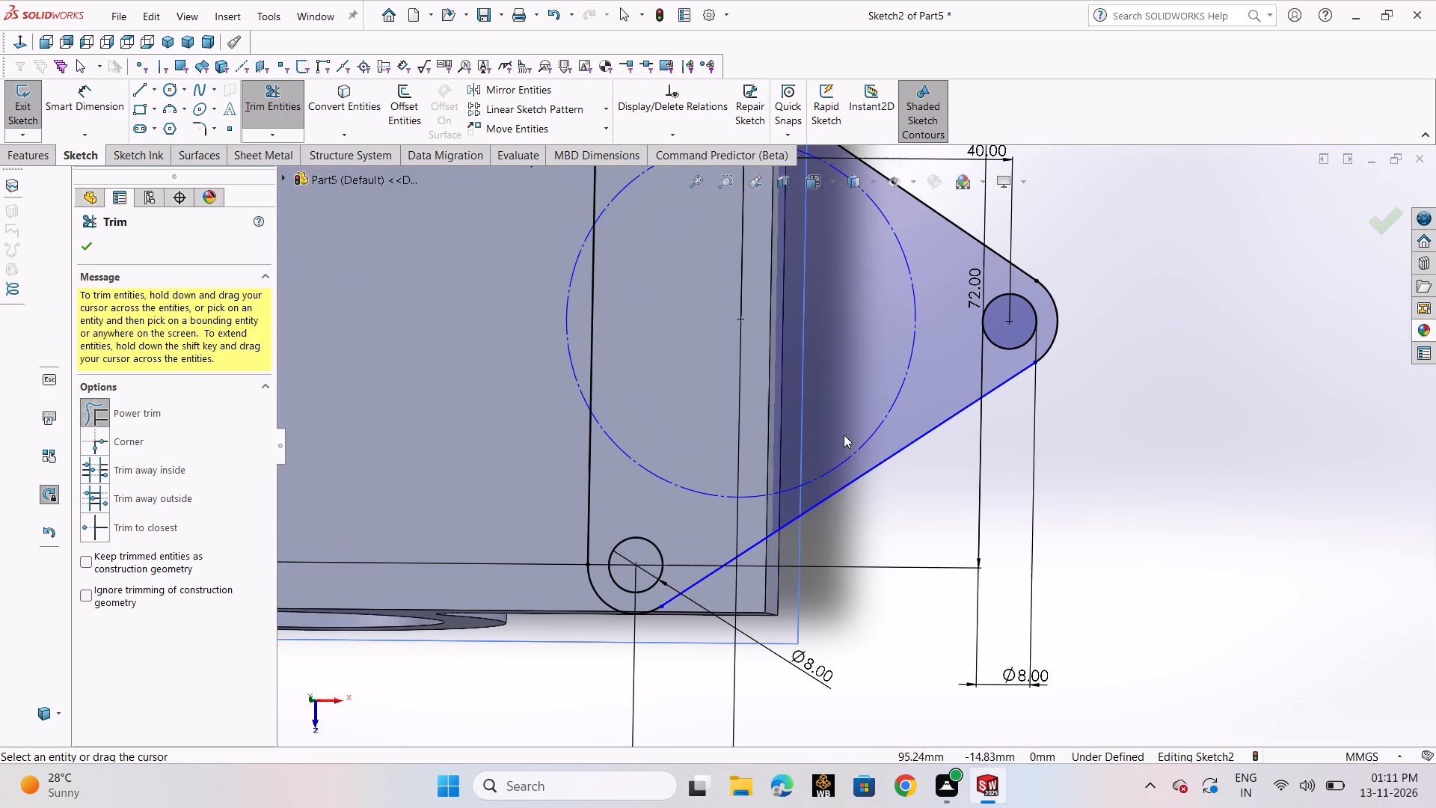
scroll(700, 426, up, 6)
scroll(816, 358, down, 5)
scroll(806, 286, down, 9)
scroll(754, 329, down, 3)
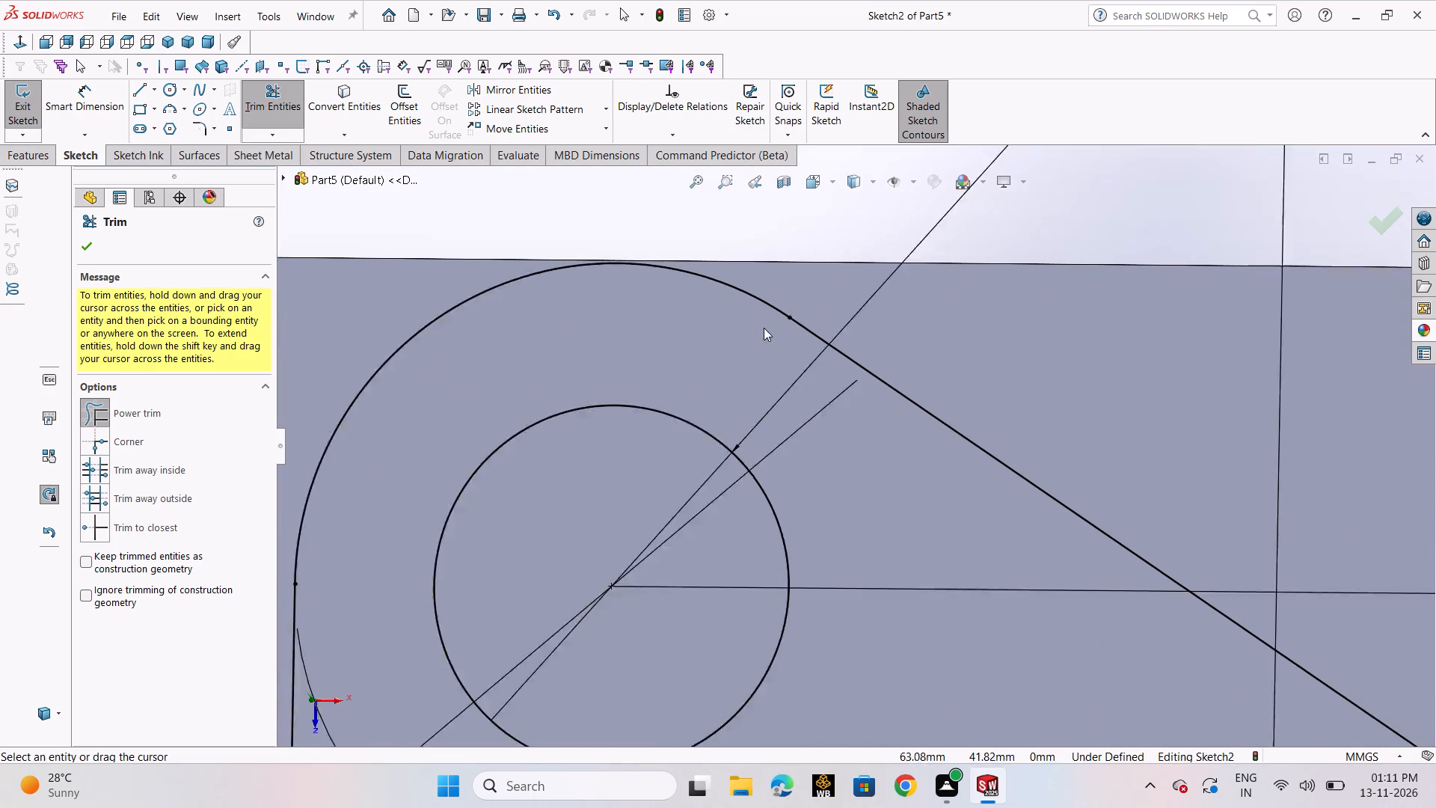
scroll(764, 328, down, 4)
click(90, 248)
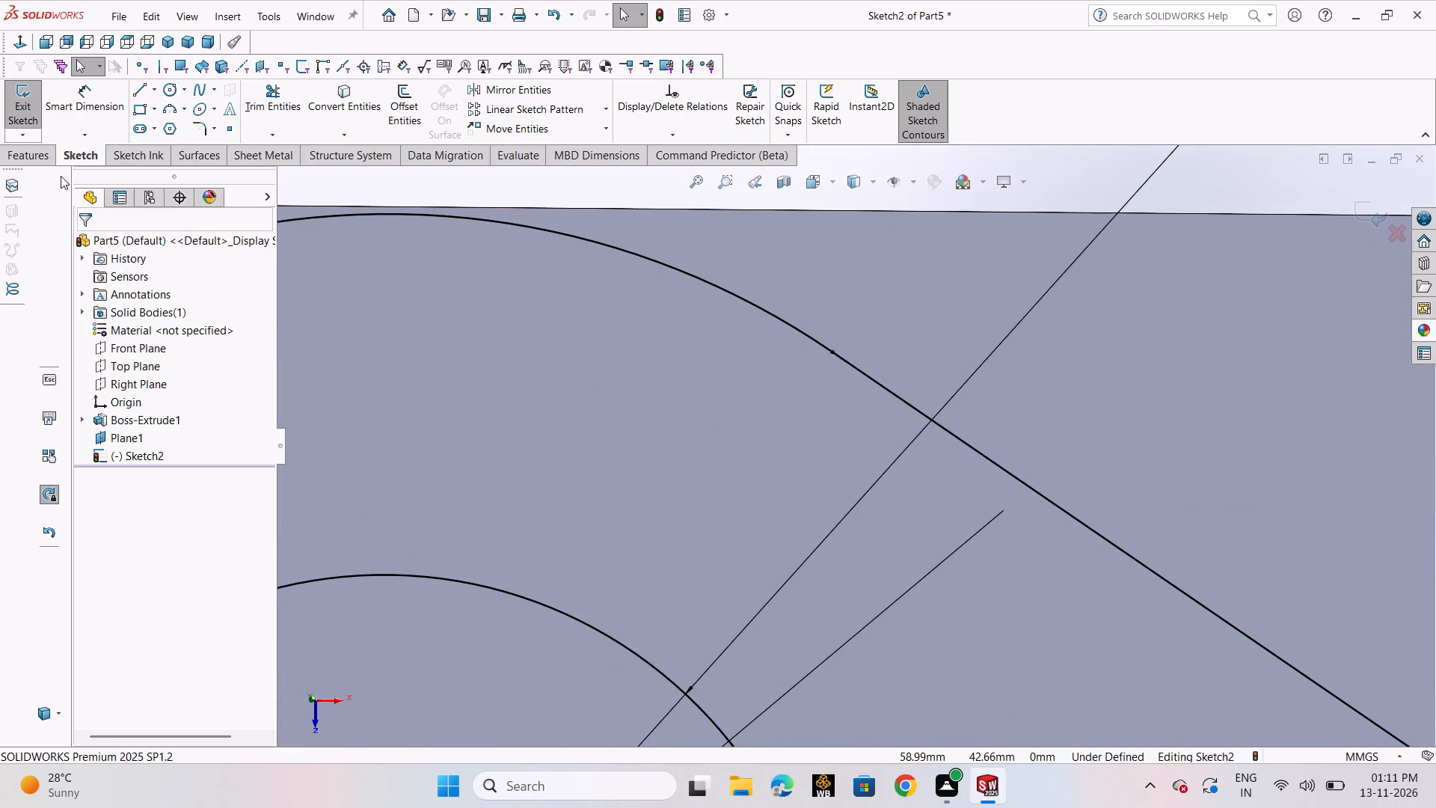
Exit the flange sketch and start a Boss-Extrude from Sketch2, checking its preview against the ring body.
click(31, 107)
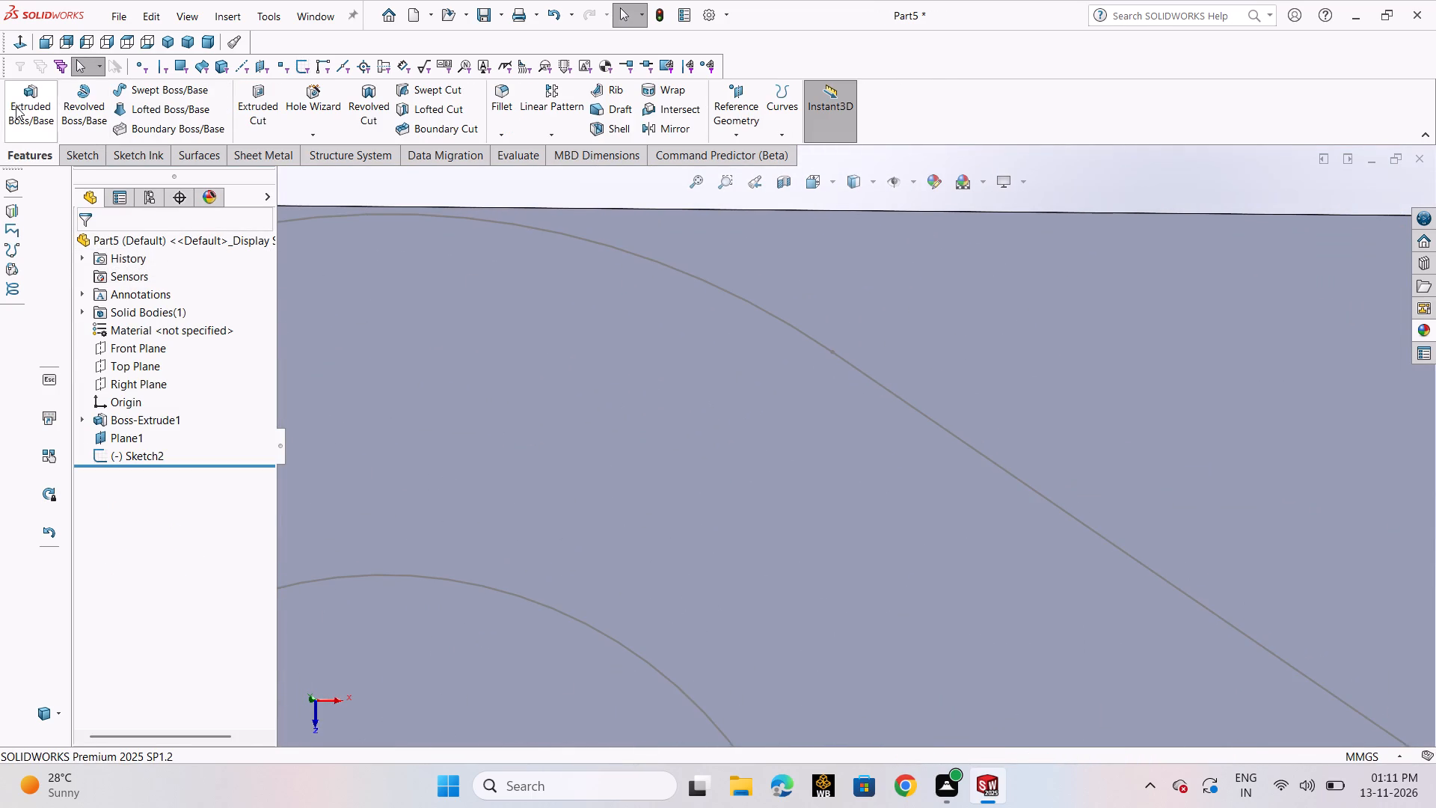
click(16, 106)
click(282, 177)
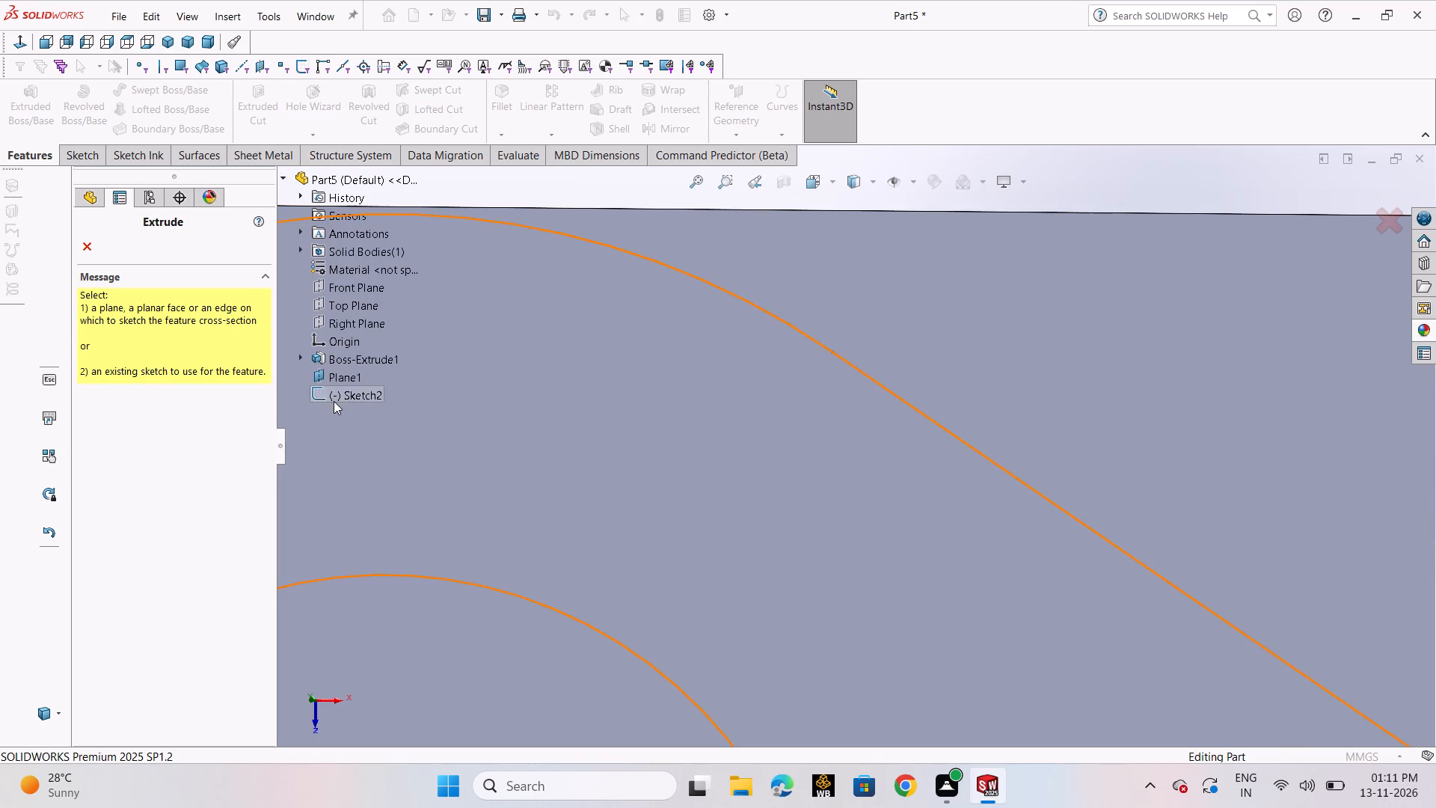
click(335, 400)
scroll(862, 575, up, 13)
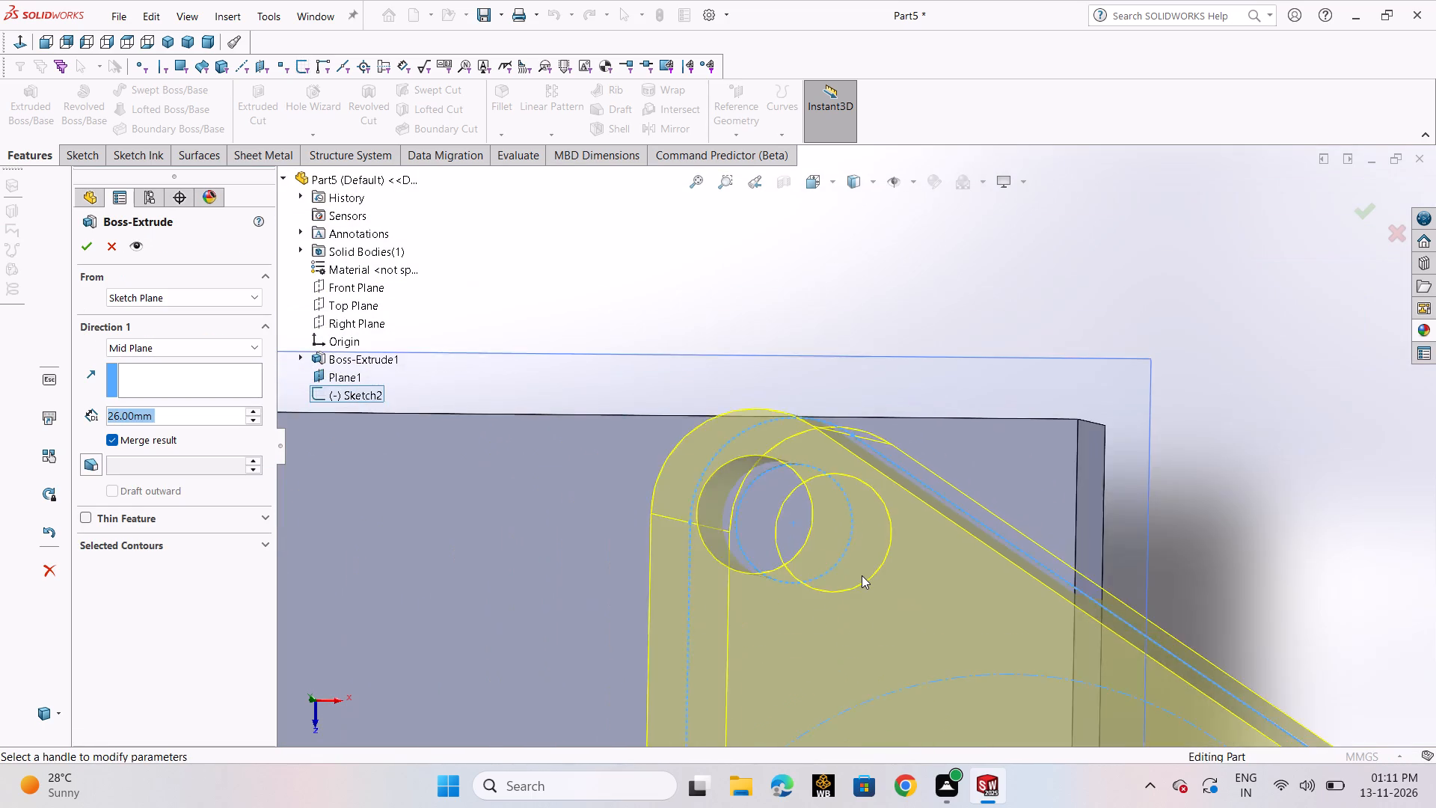
scroll(862, 575, up, 9)
middle_drag(958, 604, 904, 569)
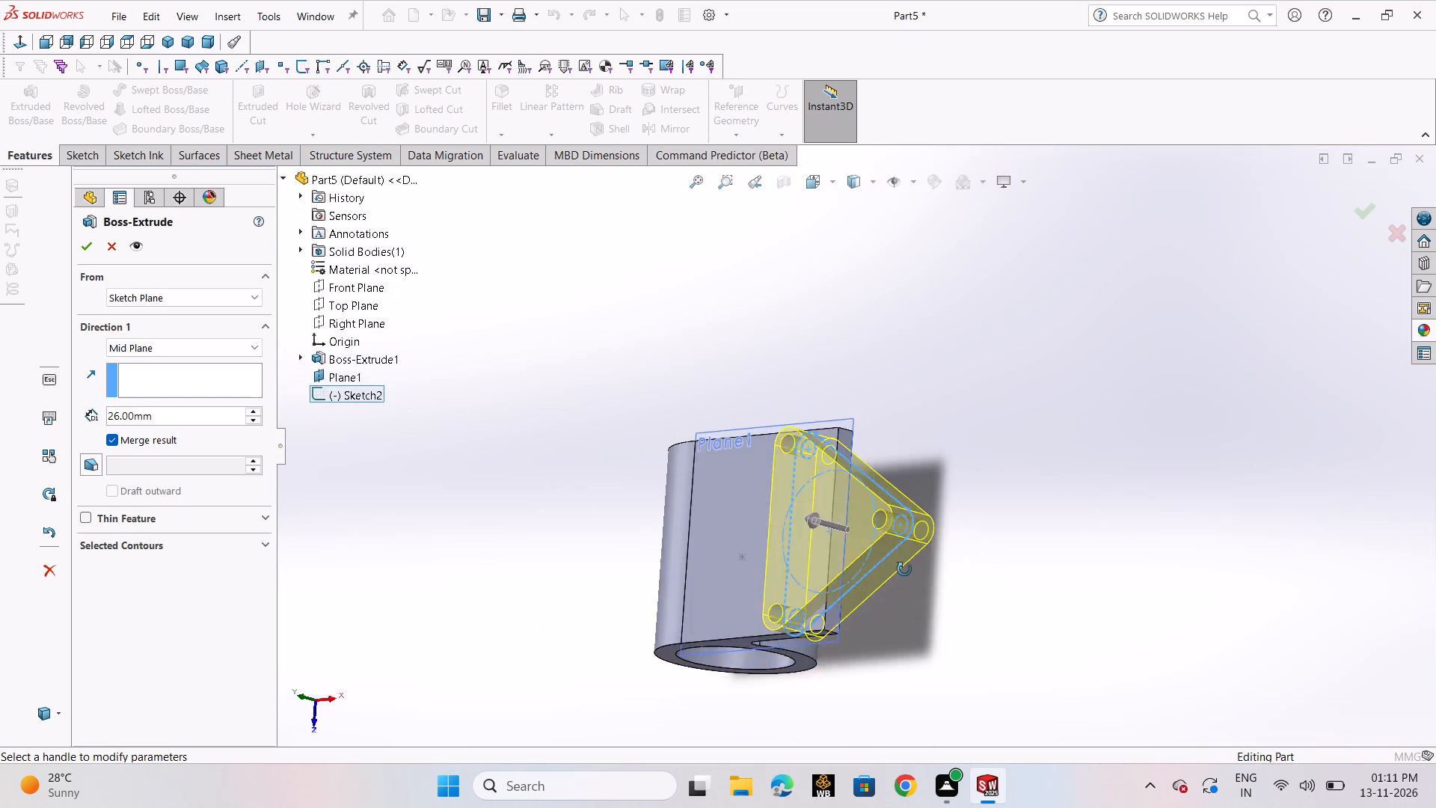
middle_drag(904, 569, 853, 542)
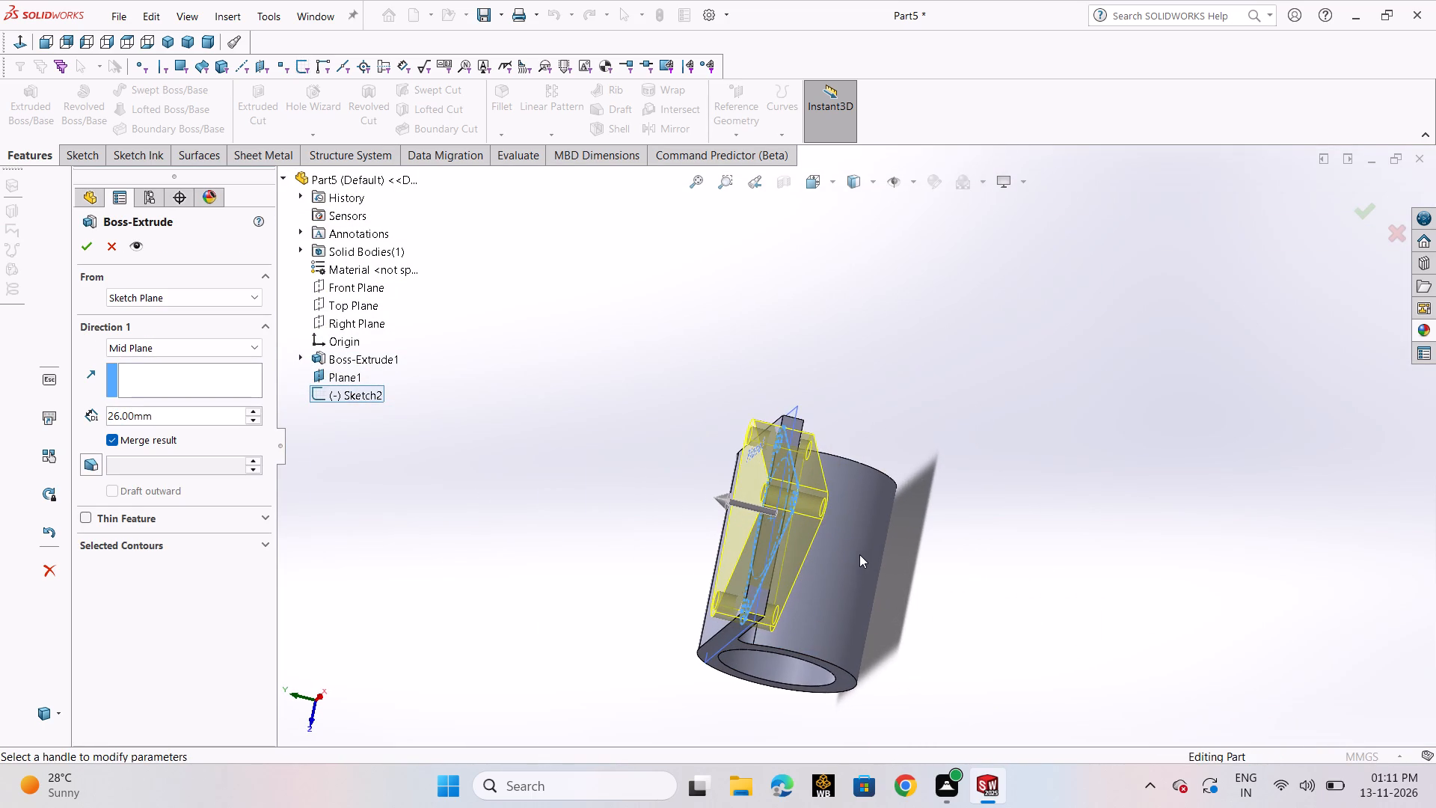
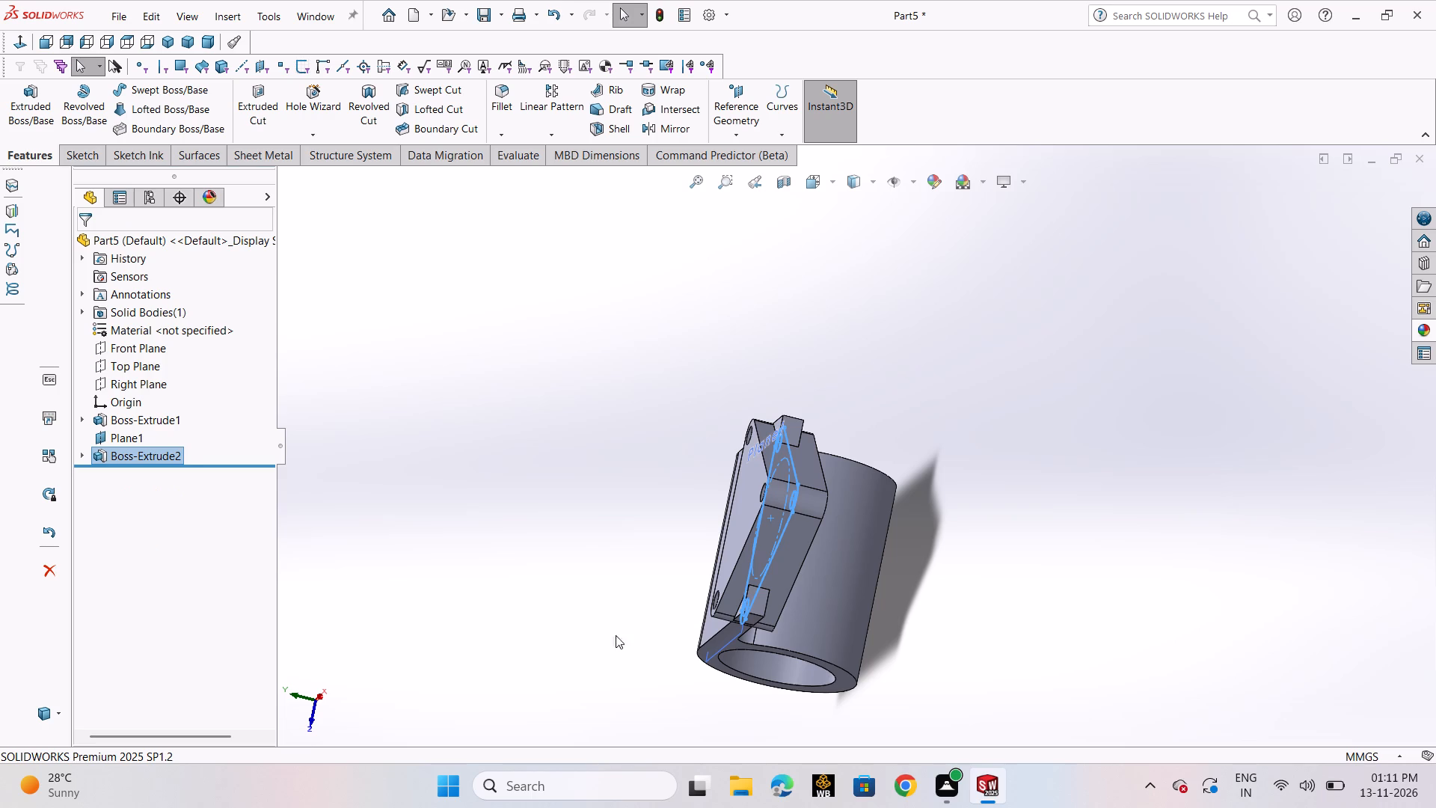
Examine the extruded triangular flange and its joint with the end of the ring's arm.
click(521, 552)
middle_drag(1162, 542, 1203, 516)
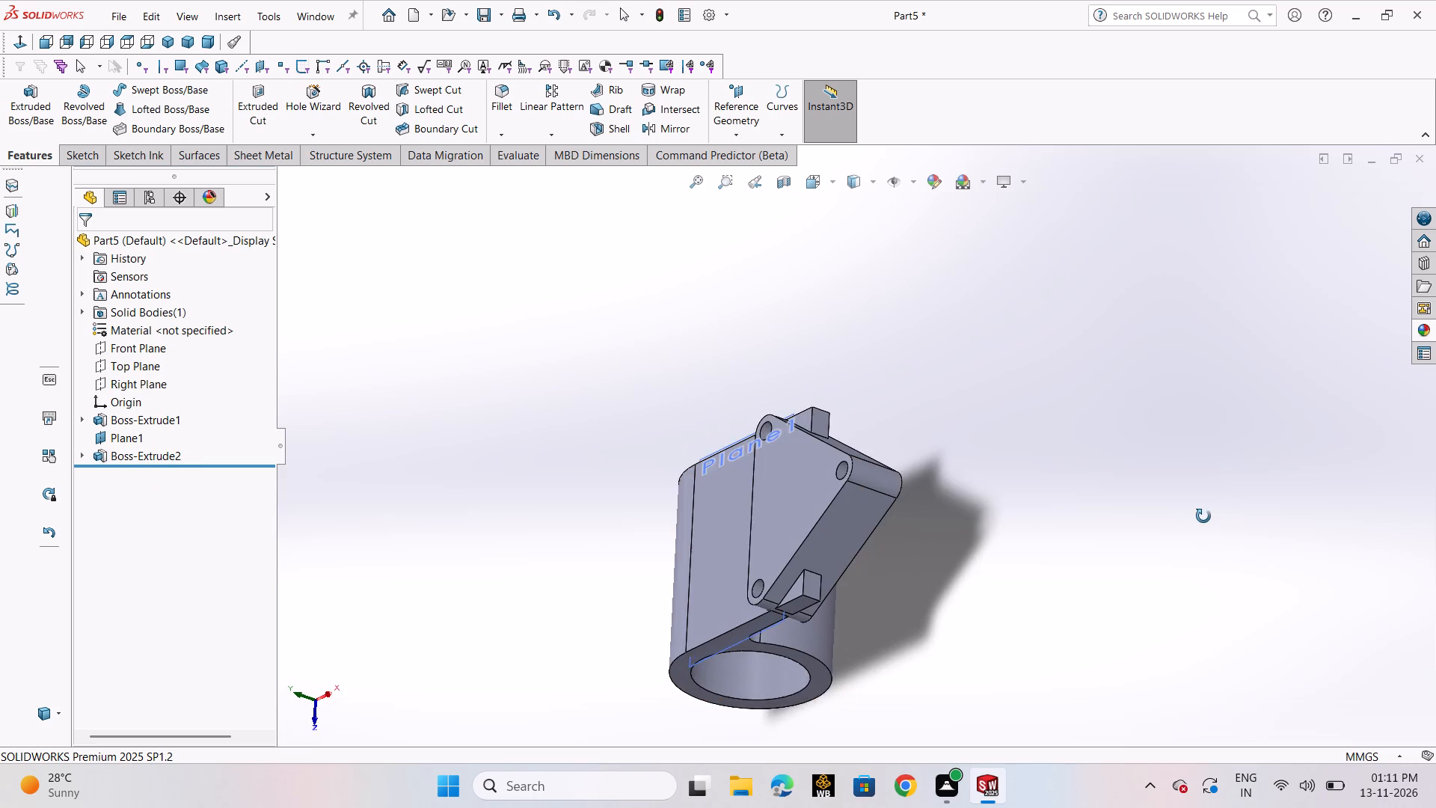
middle_drag(1203, 516, 1236, 548)
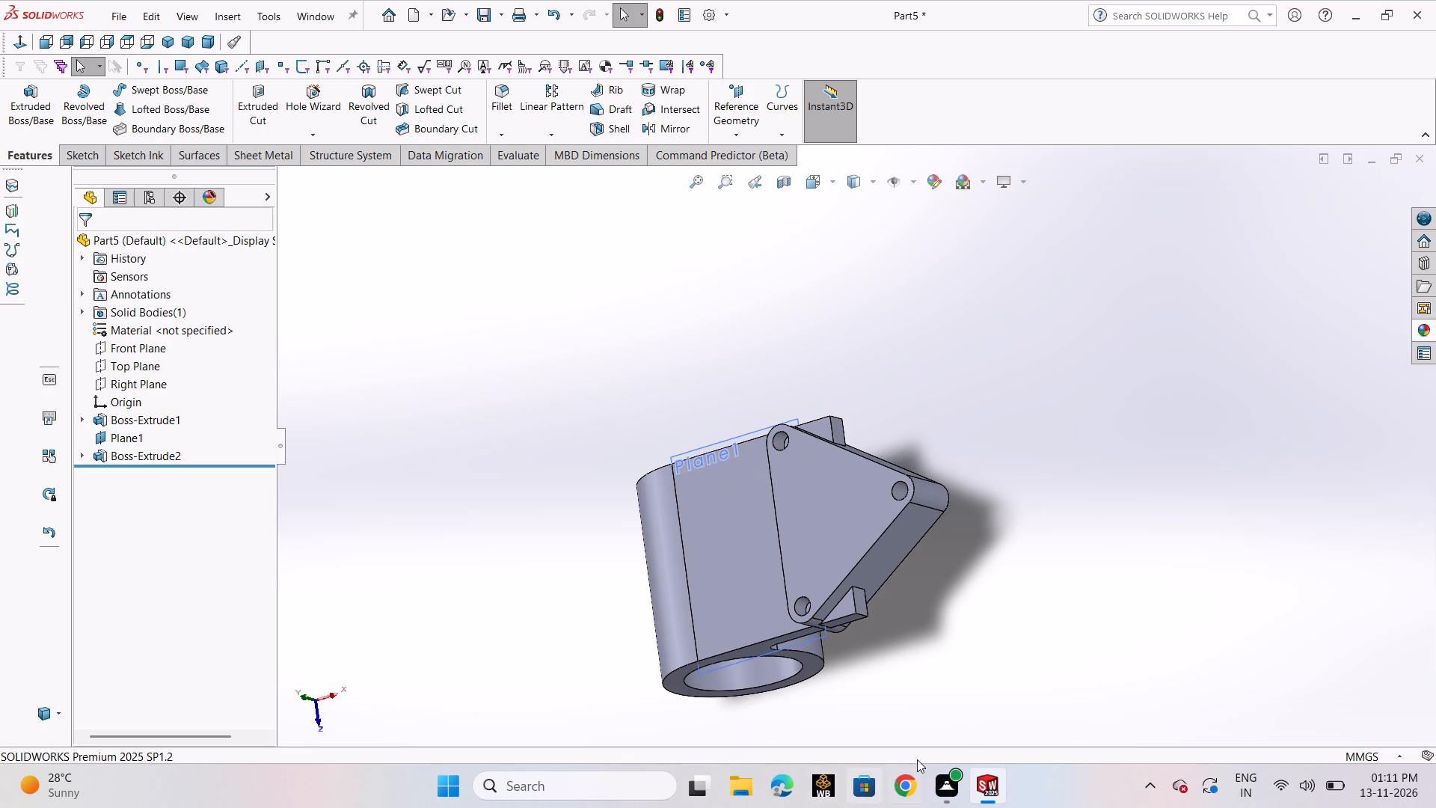
middle_drag(863, 676, 886, 558)
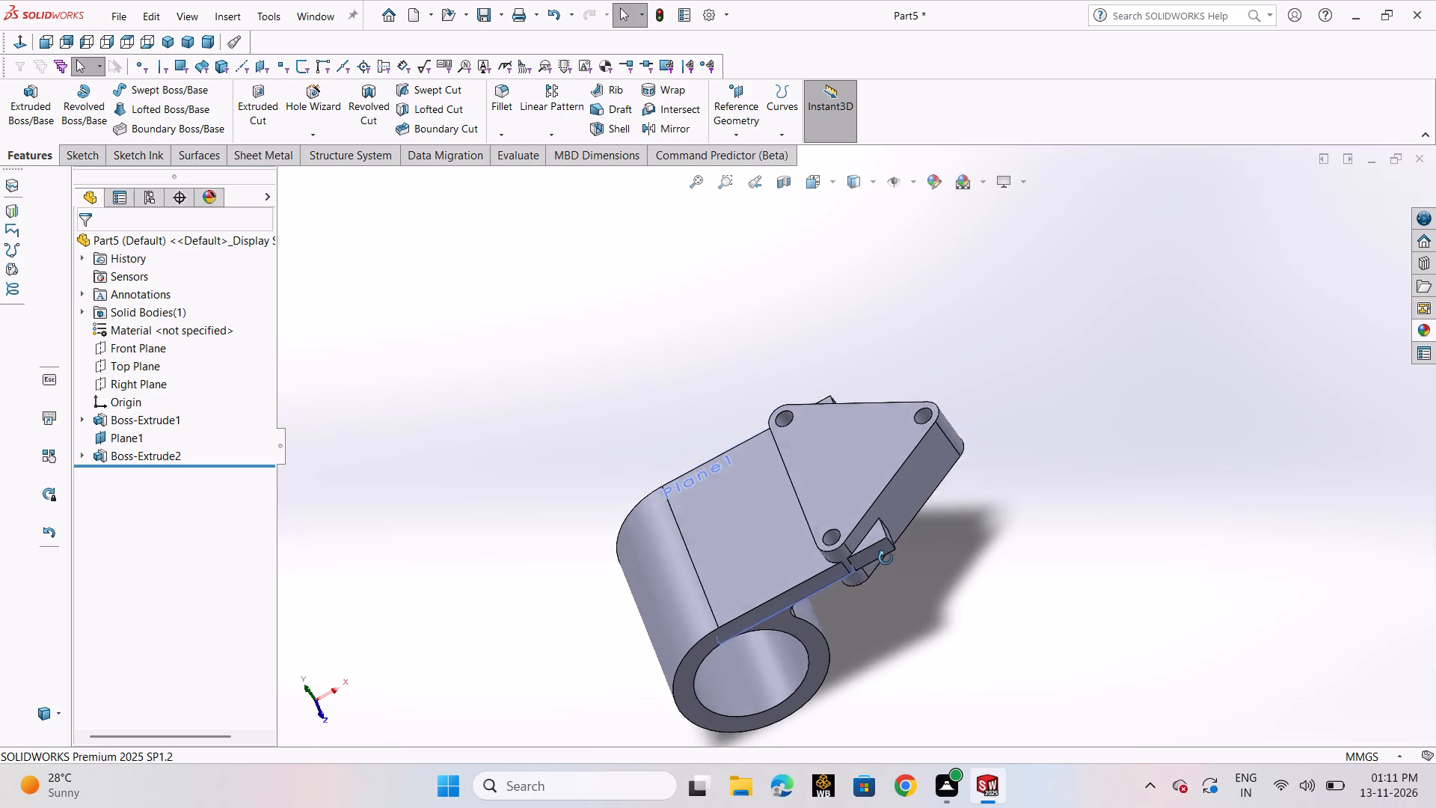
middle_drag(886, 558, 925, 599)
scroll(926, 649, down, 4)
middle_drag(897, 624, 880, 544)
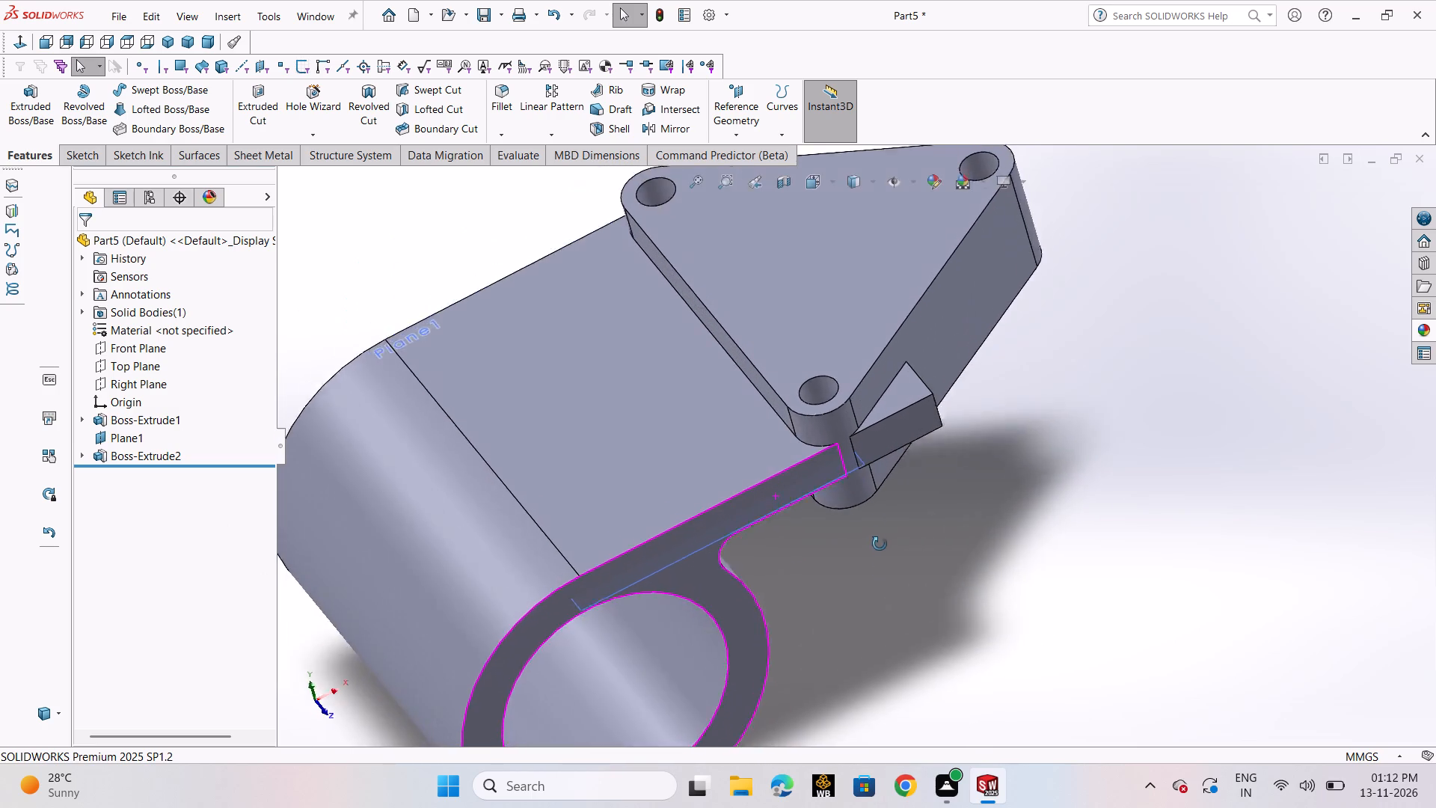
middle_drag(880, 544, 840, 490)
scroll(761, 521, down, 2)
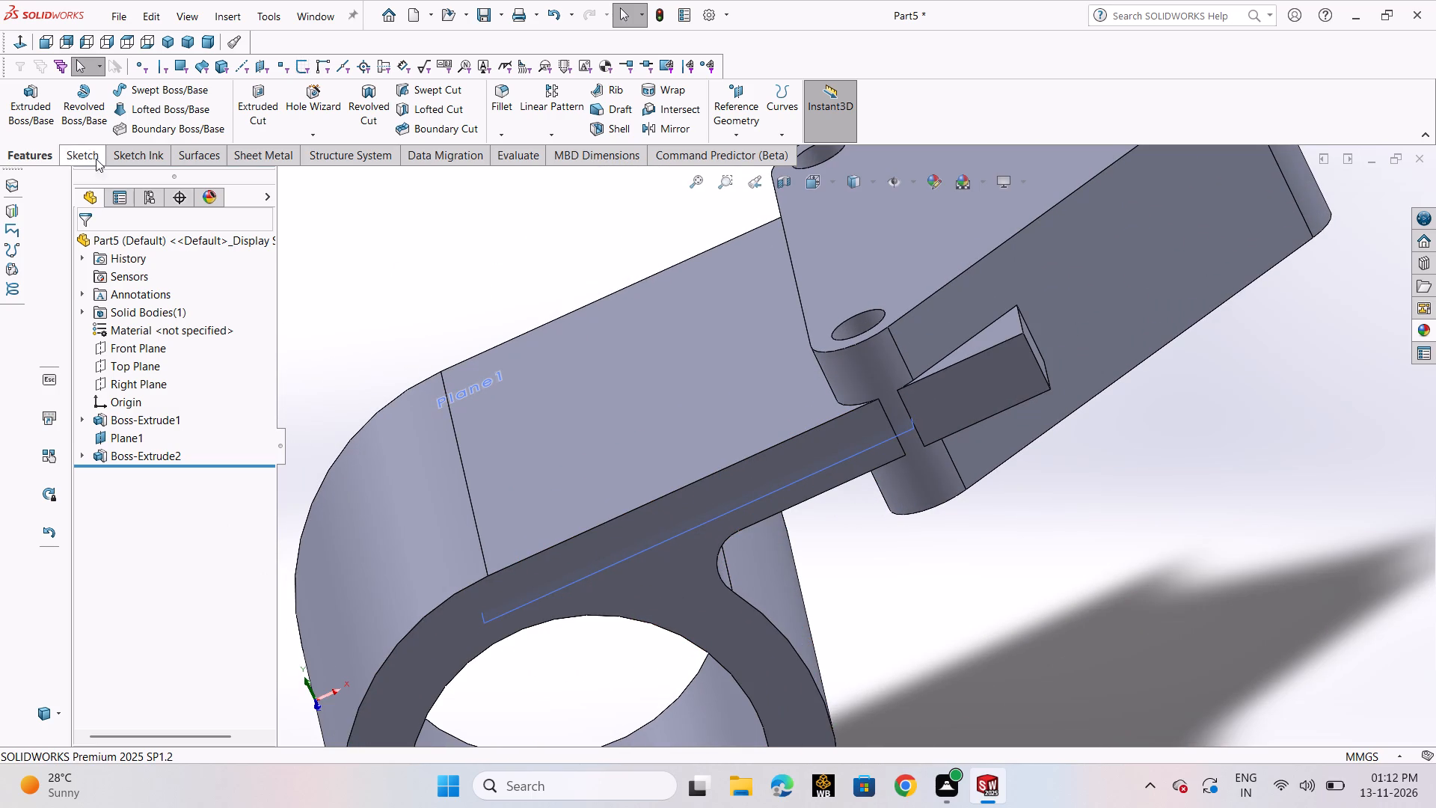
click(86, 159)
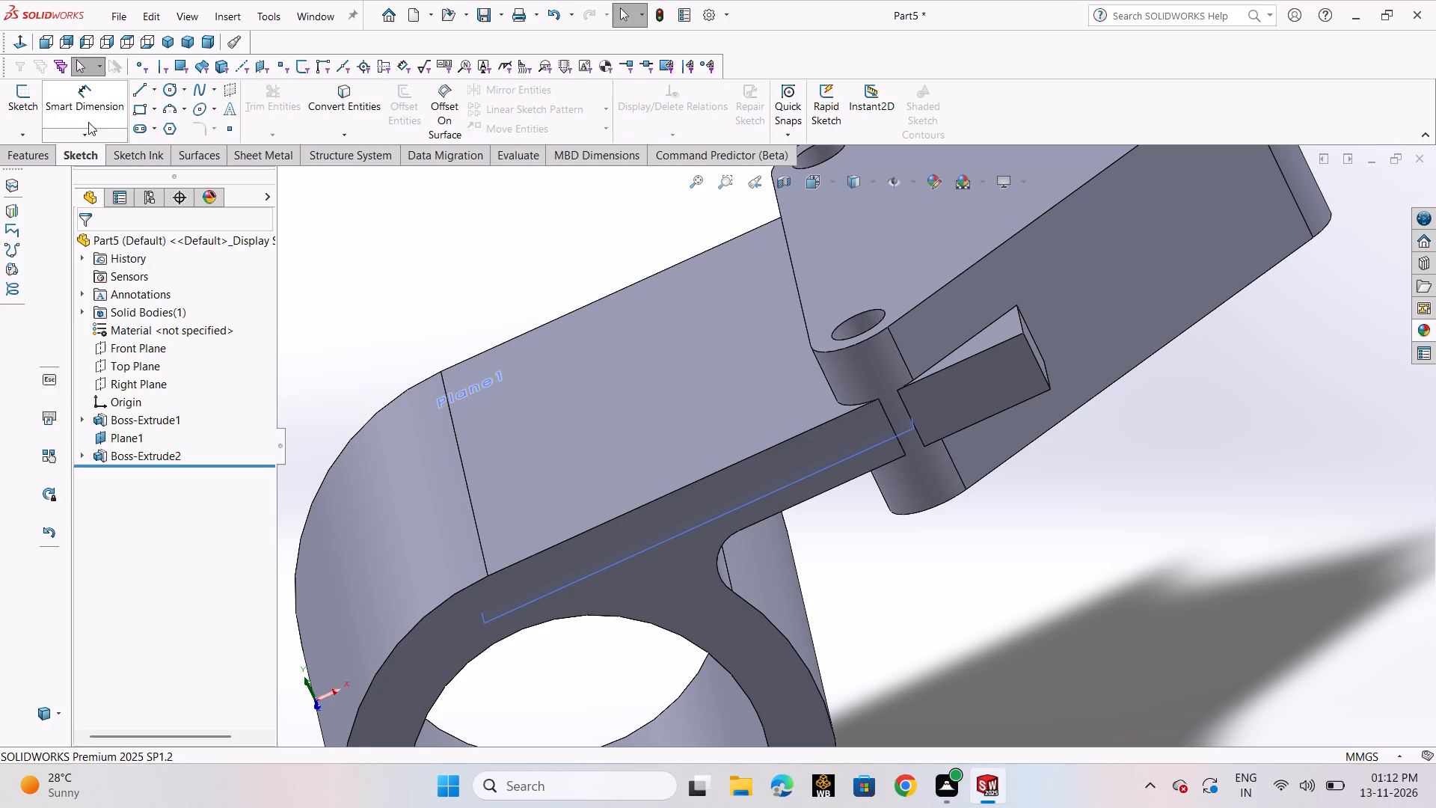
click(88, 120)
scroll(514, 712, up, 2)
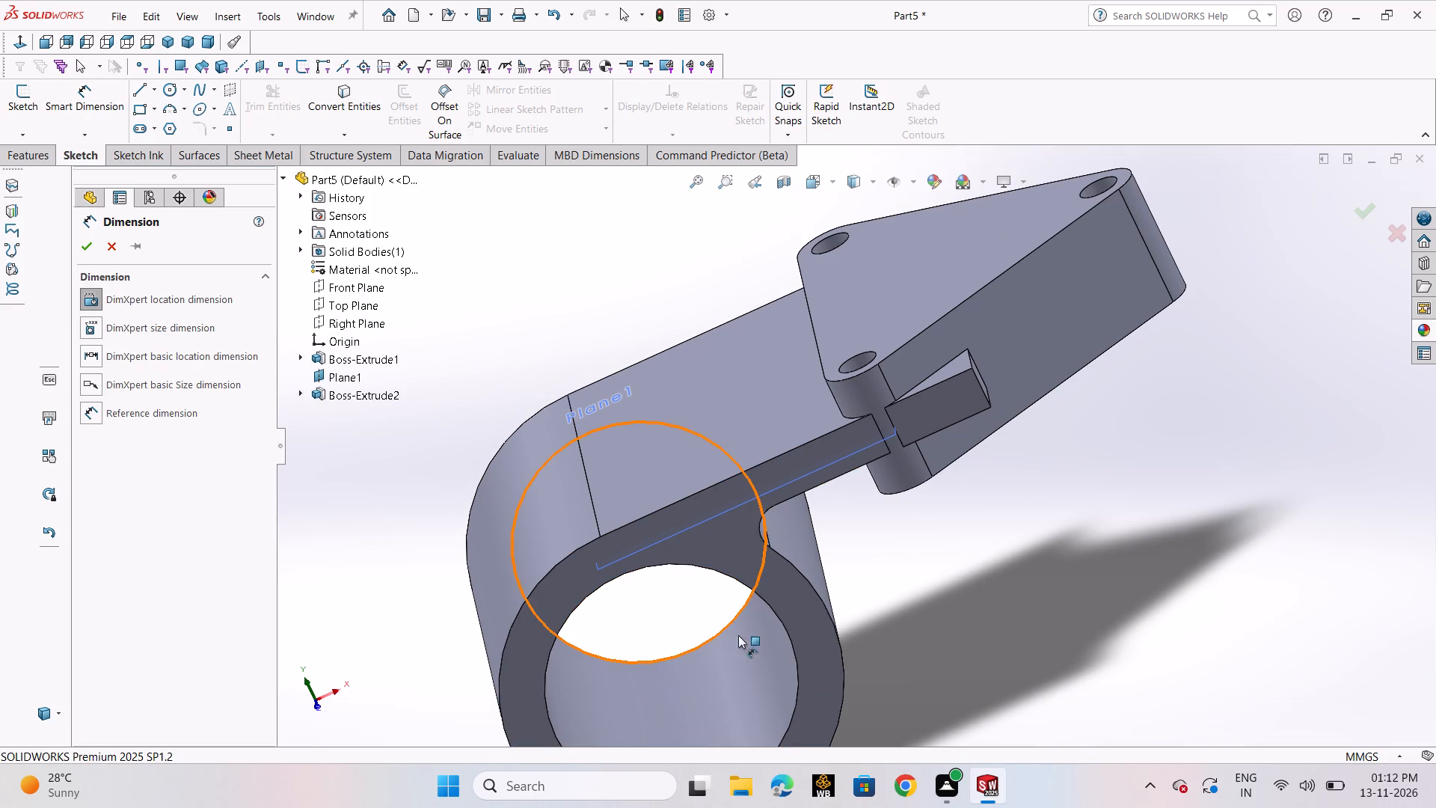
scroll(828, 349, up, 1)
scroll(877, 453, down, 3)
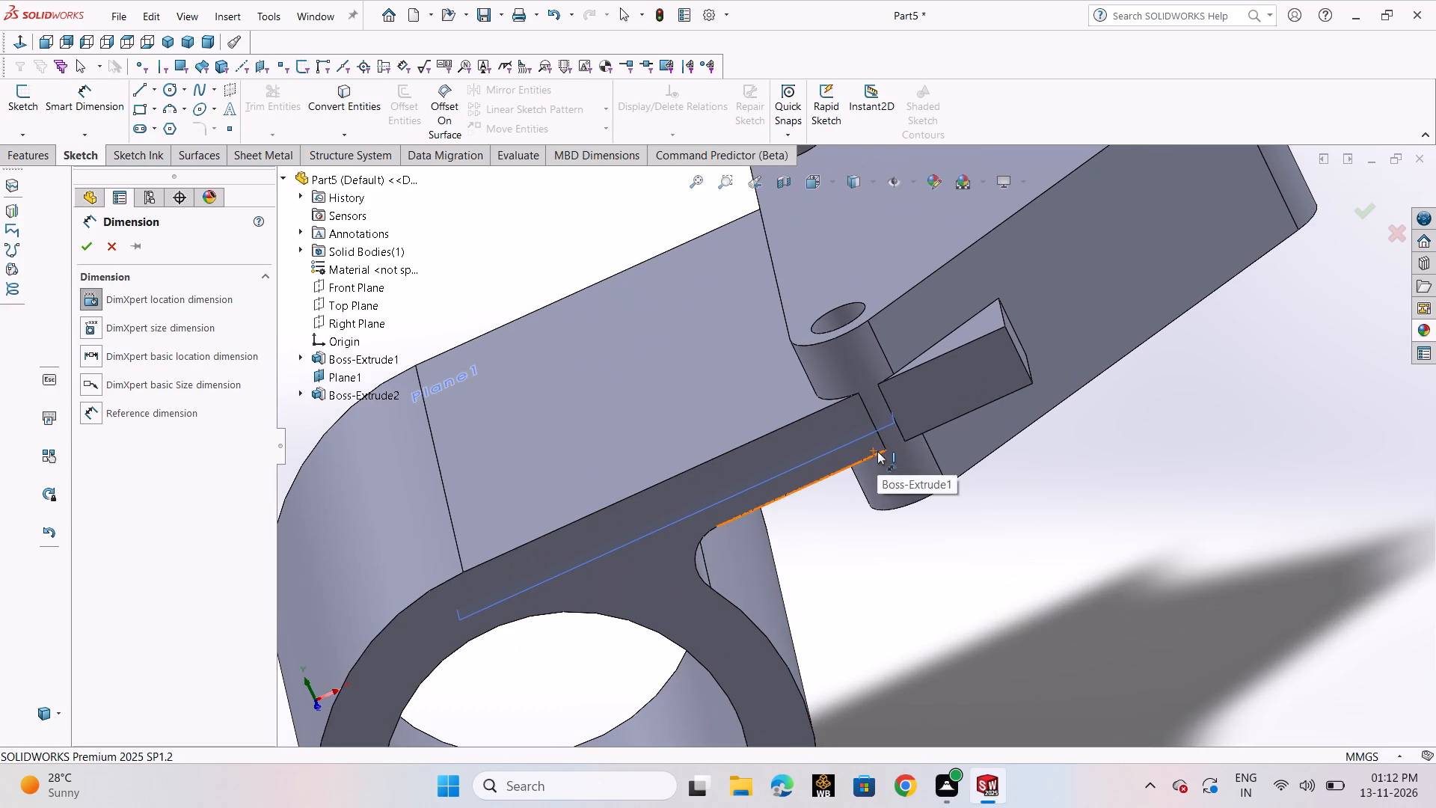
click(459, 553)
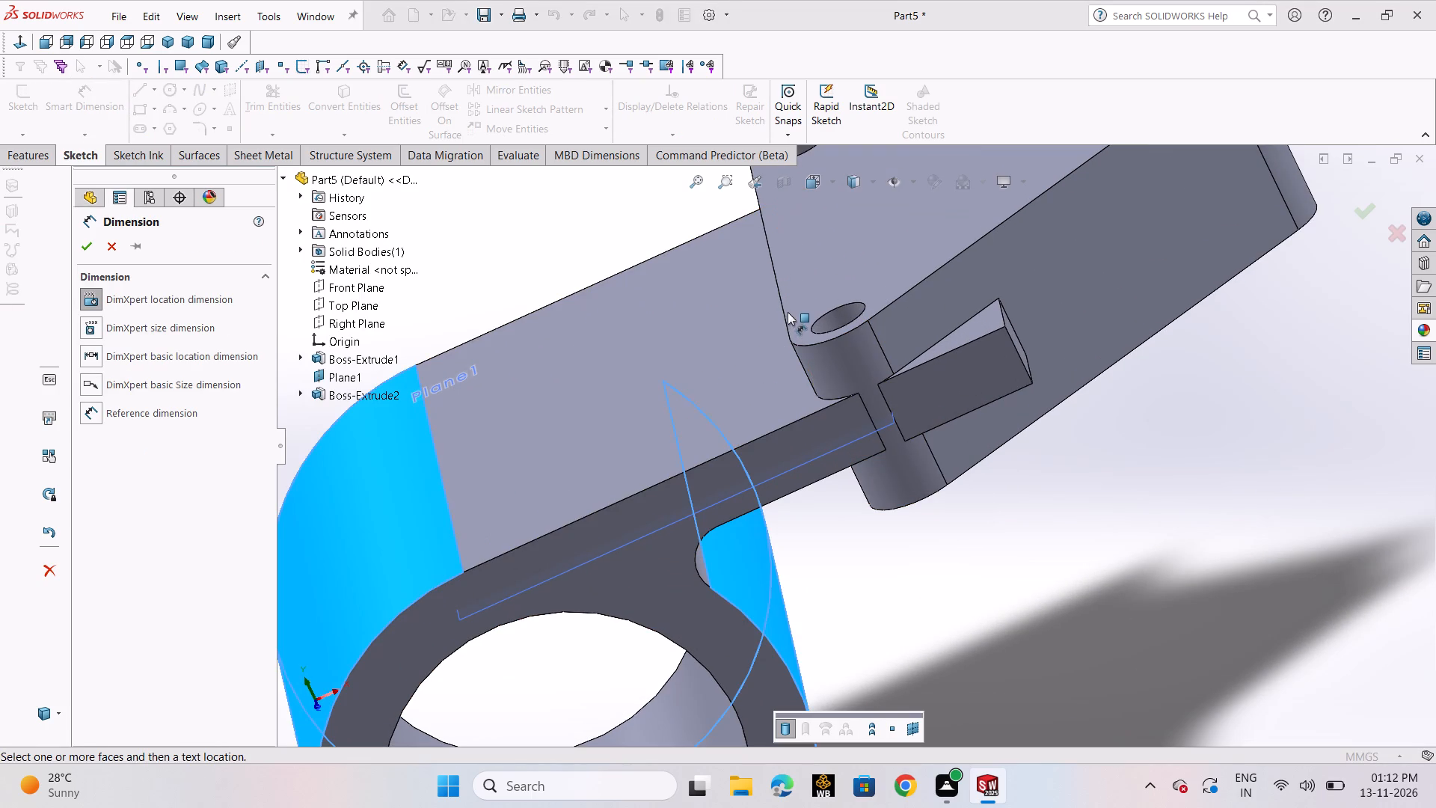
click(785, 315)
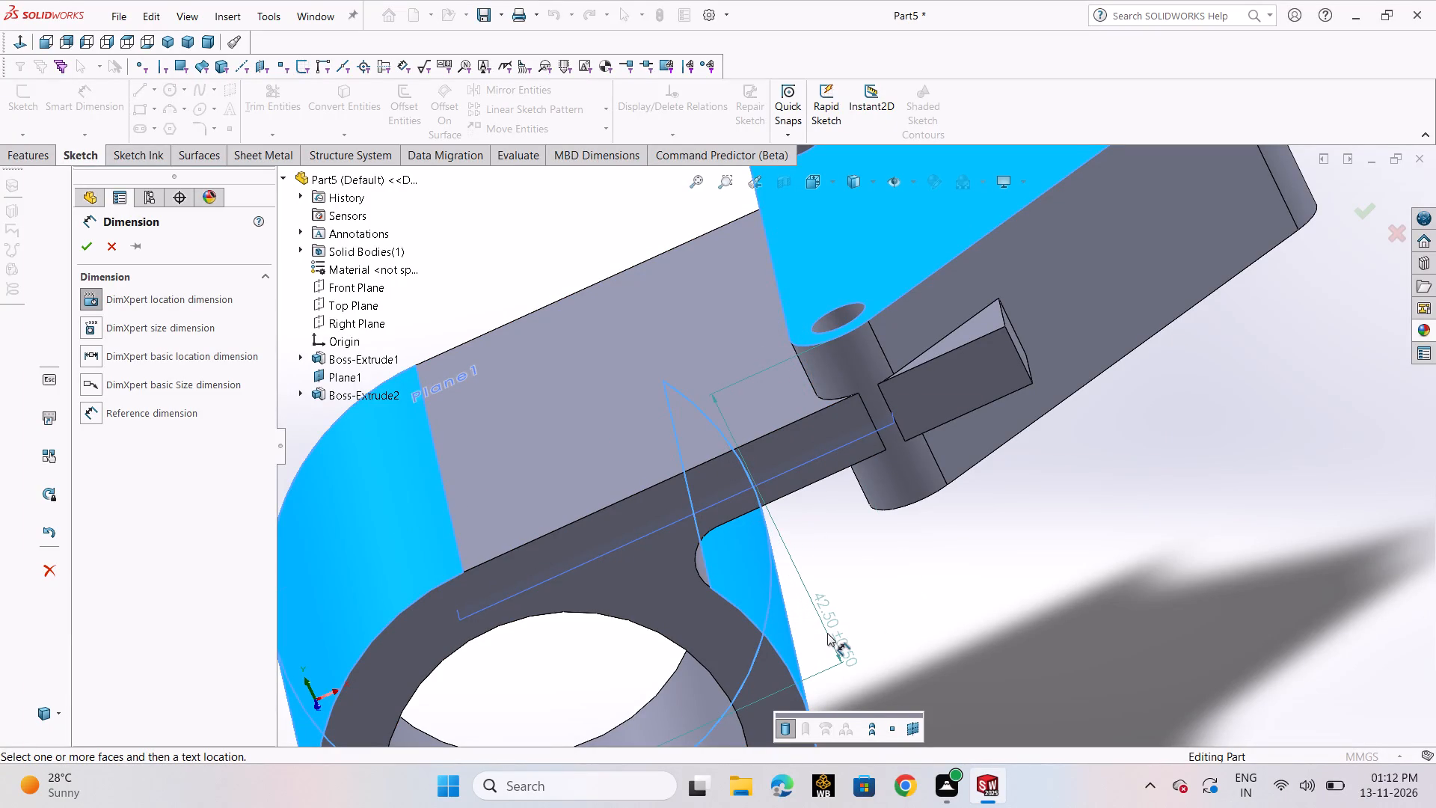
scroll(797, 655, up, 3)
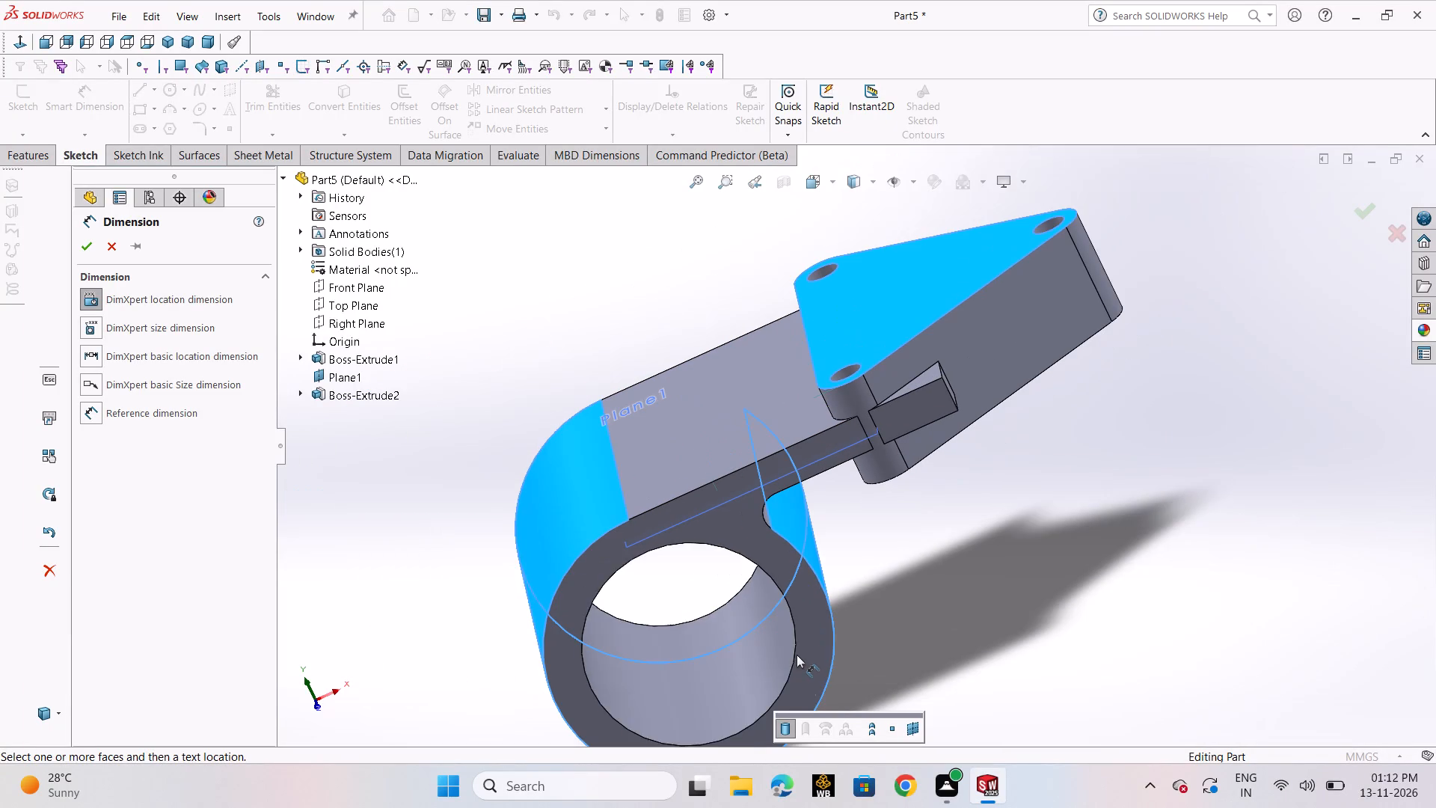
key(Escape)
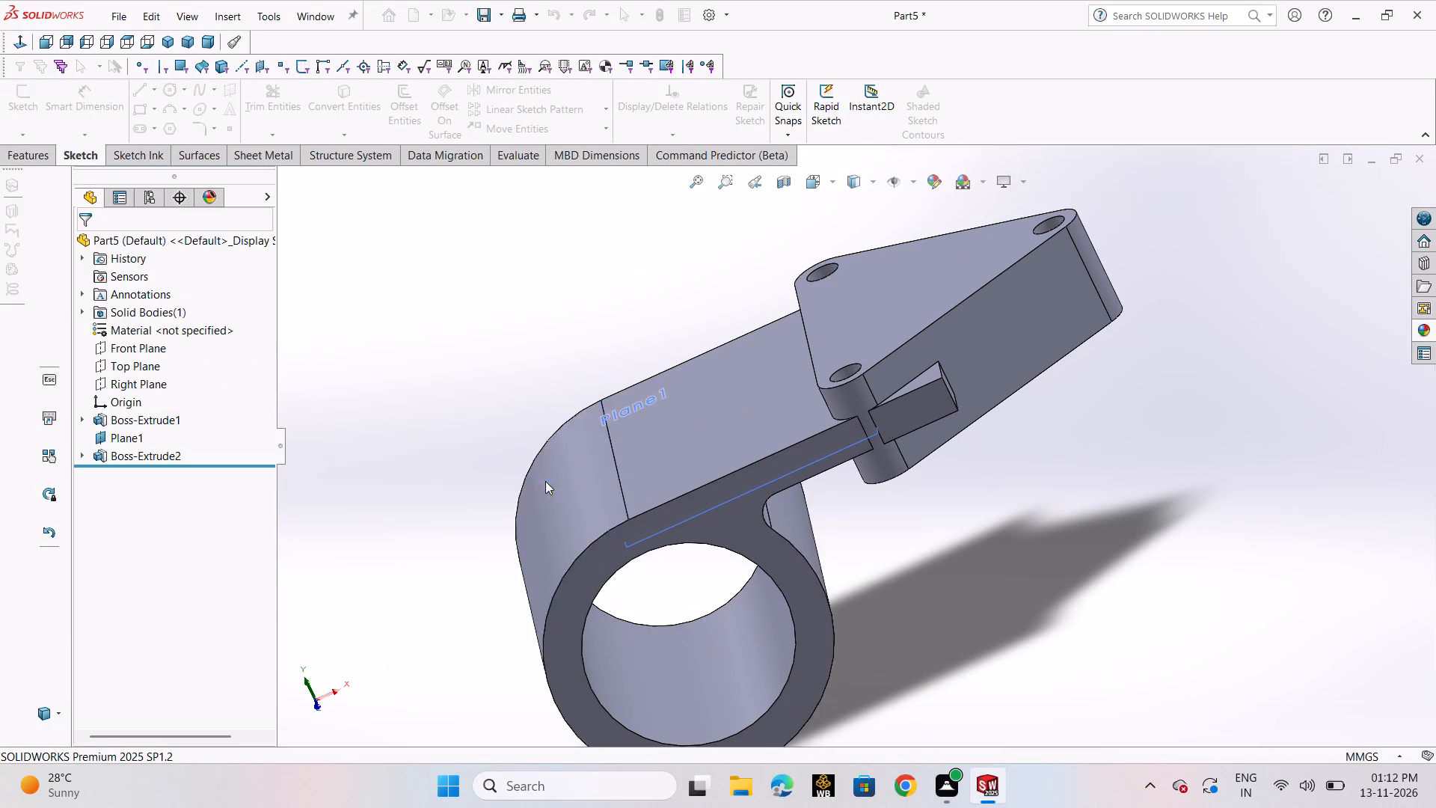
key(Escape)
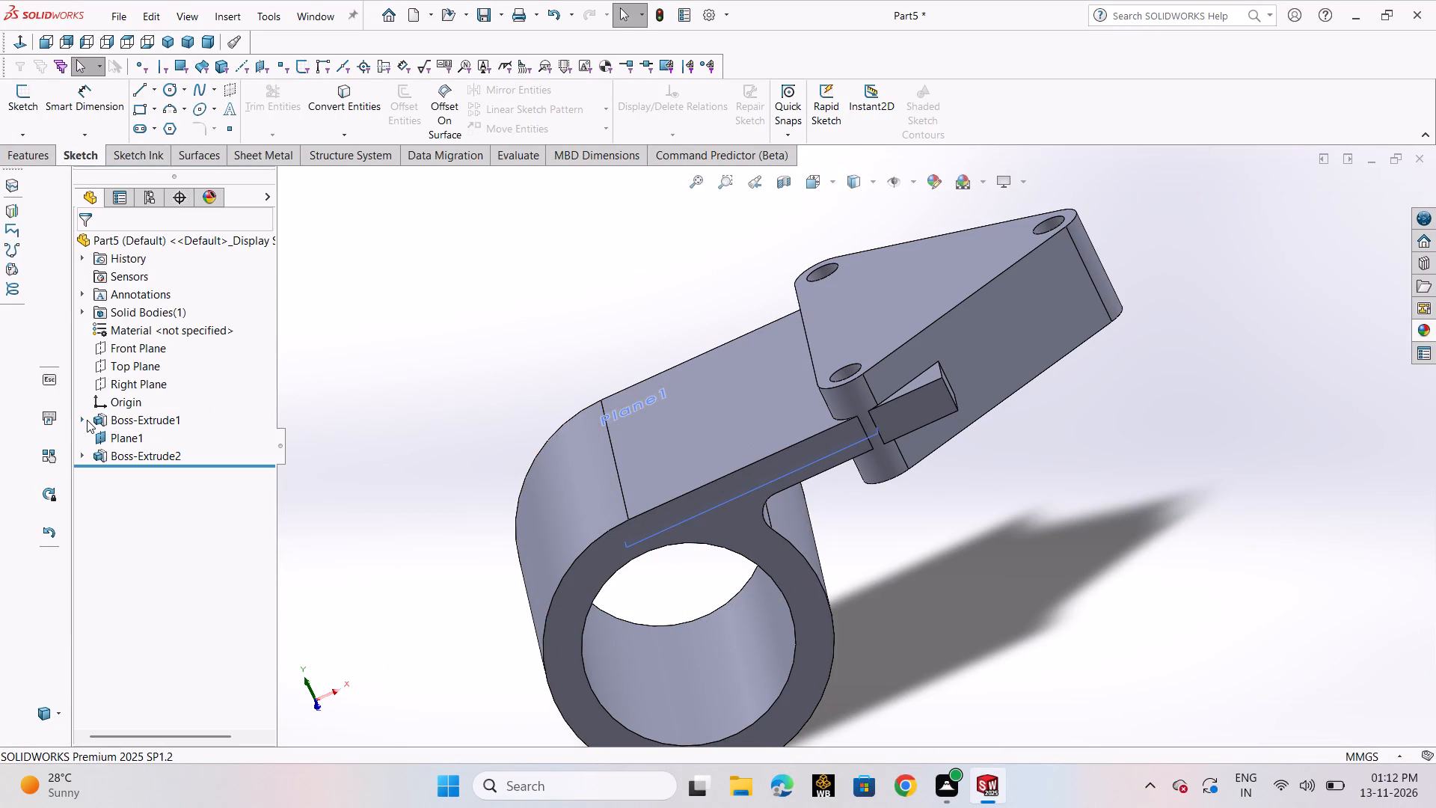
Edit Sketch1 of Boss-Extrude1, dimension the arm's end line 75 mm horizontally from the origin, and exit the sketch.
click(87, 420)
click(122, 435)
click(149, 382)
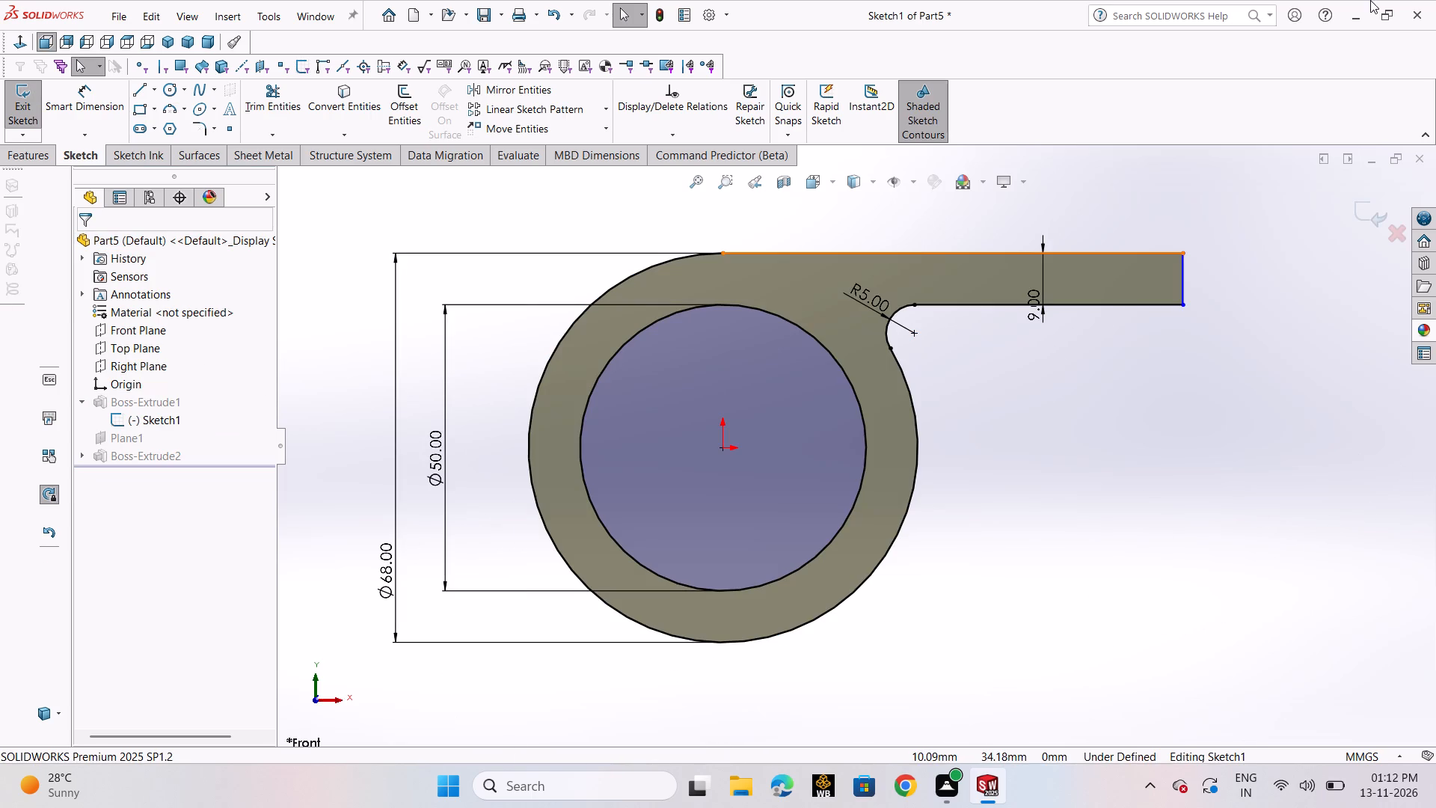
scroll(1382, 38, up, 3)
scroll(1034, 361, up, 5)
scroll(986, 394, down, 2)
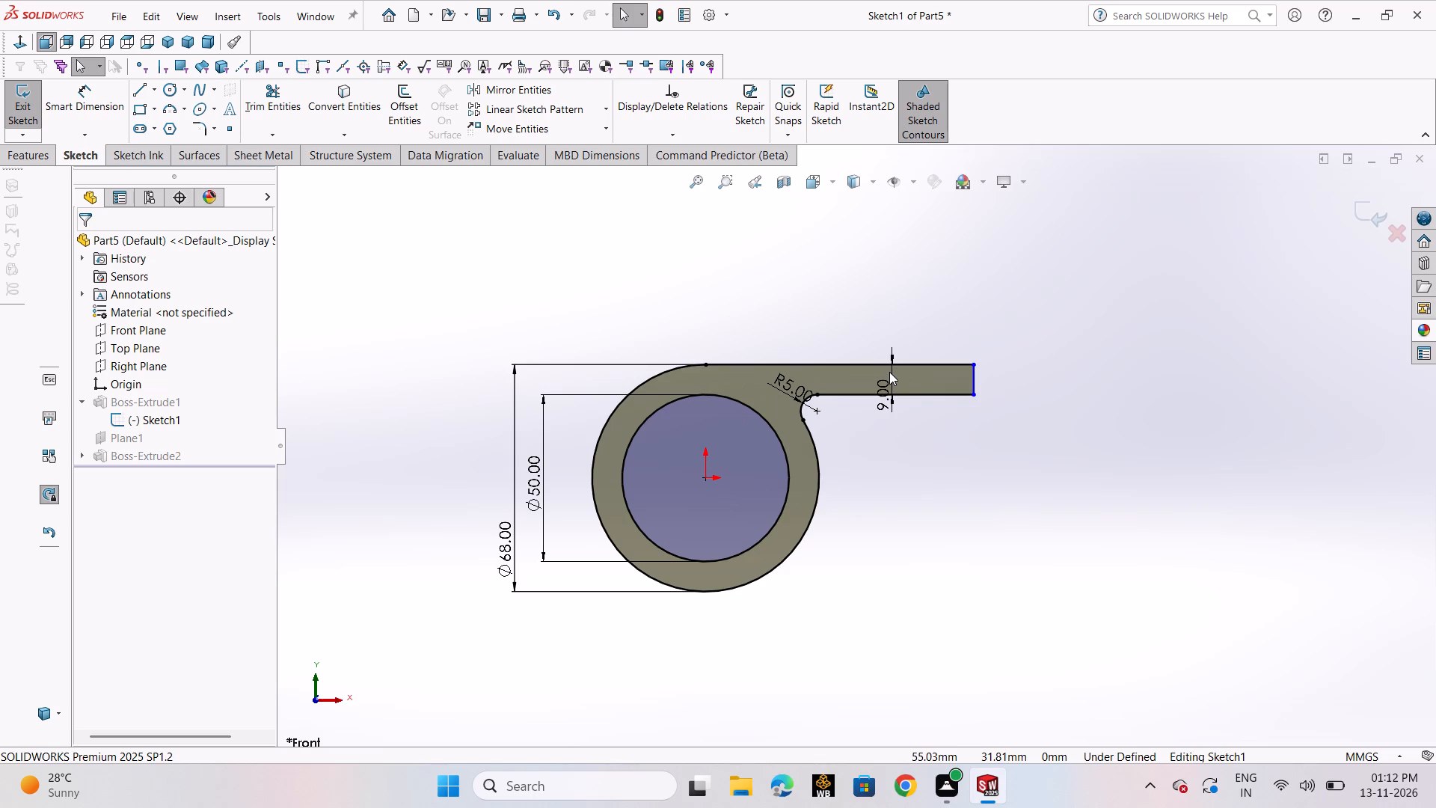
click(96, 100)
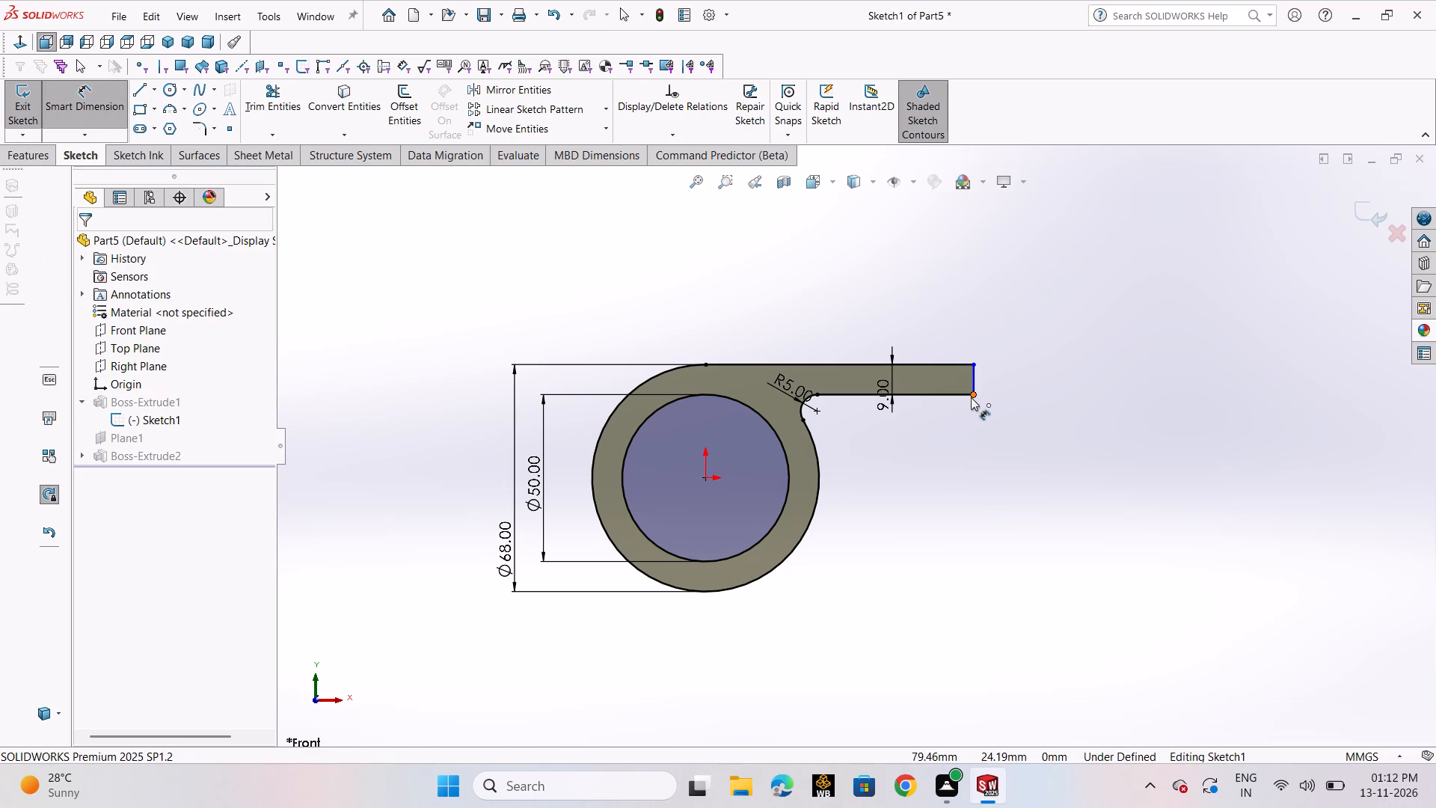
click(706, 476)
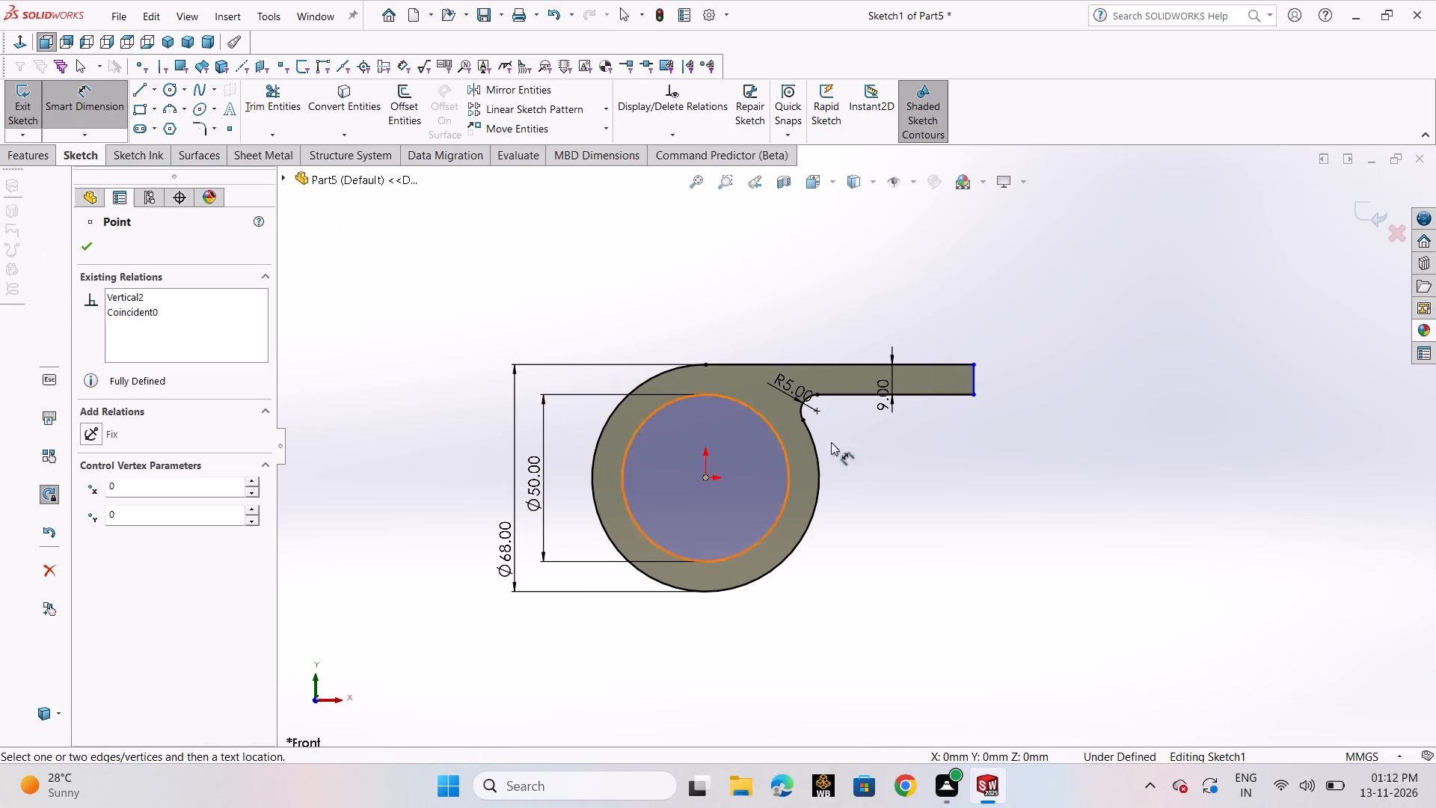
click(972, 374)
click(839, 293)
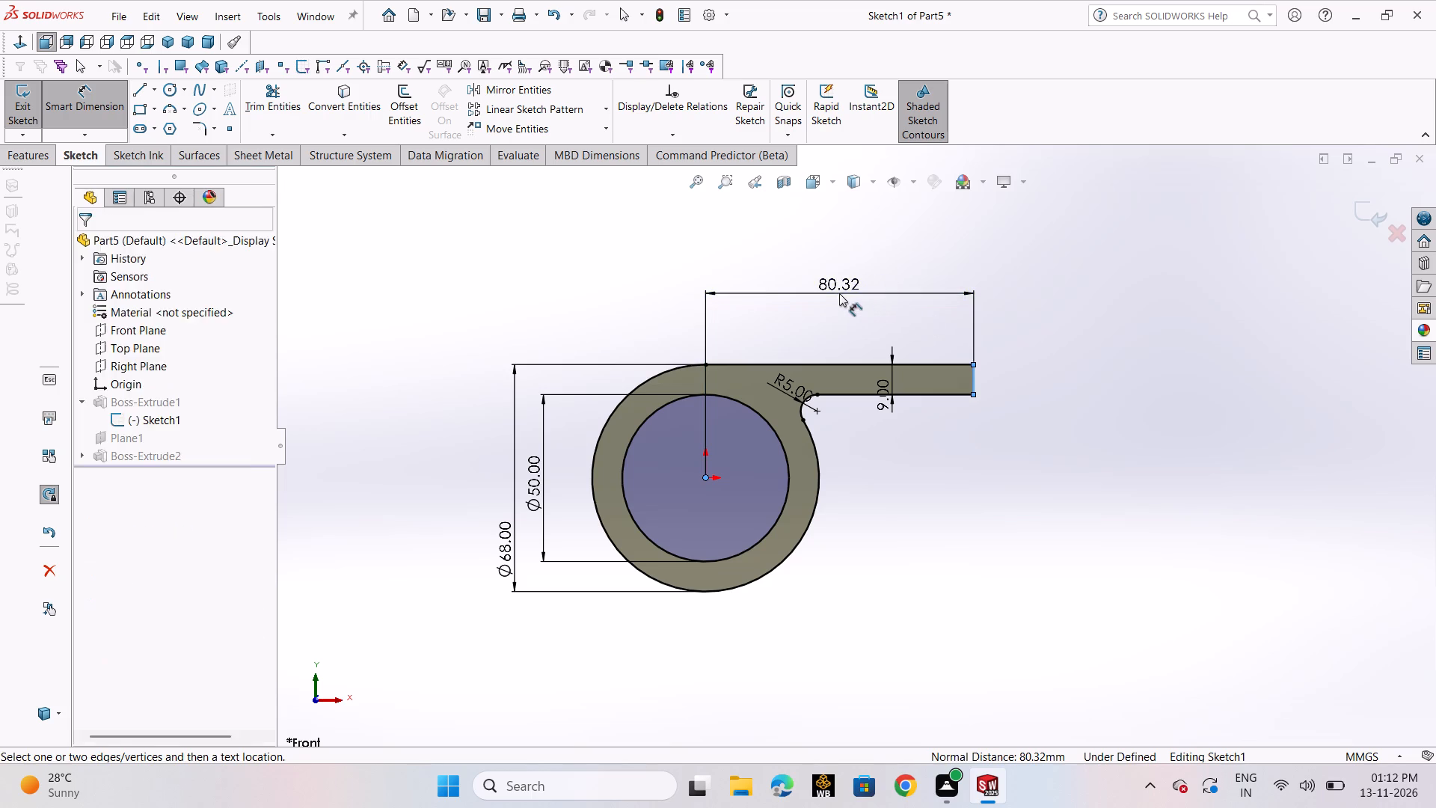
text(75)
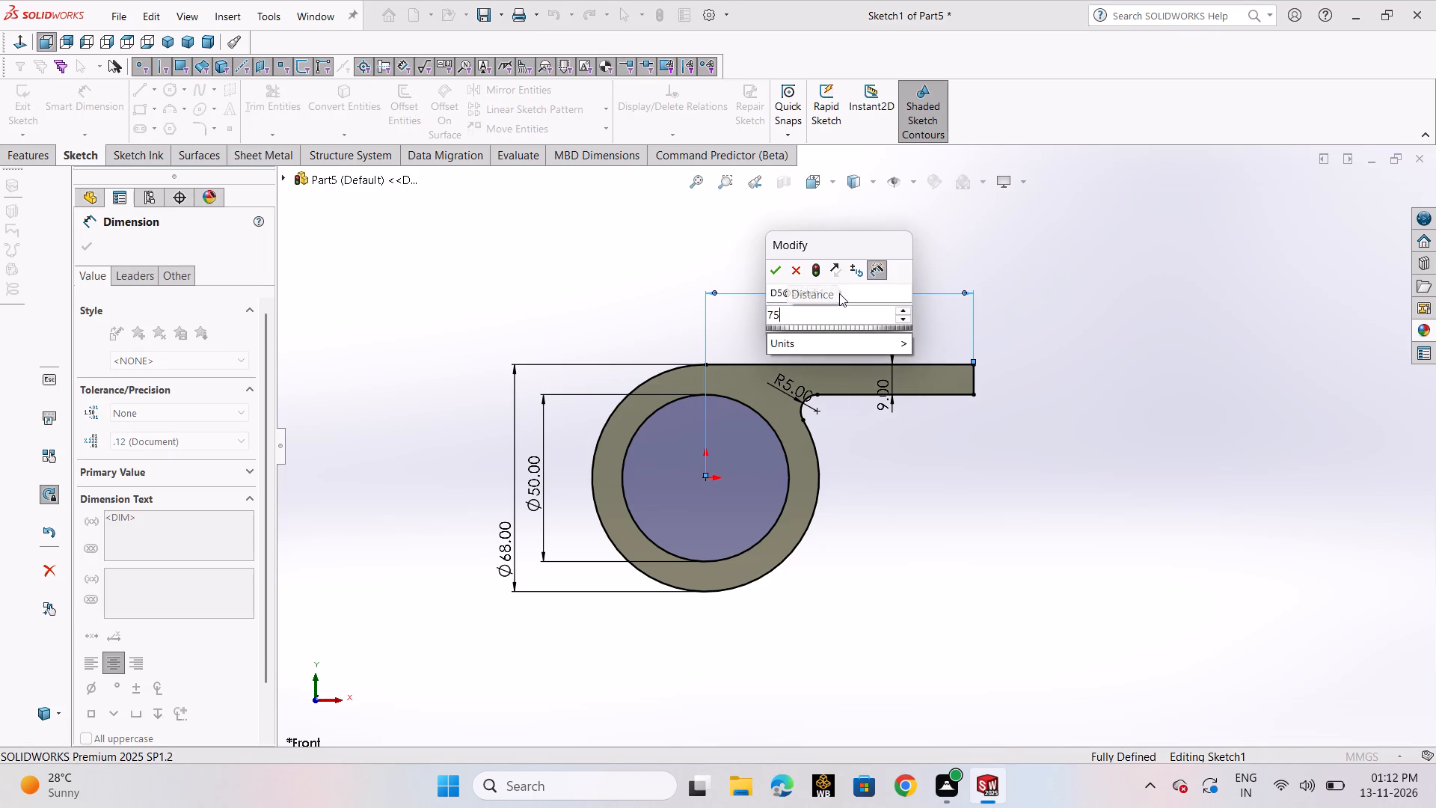
key(Return)
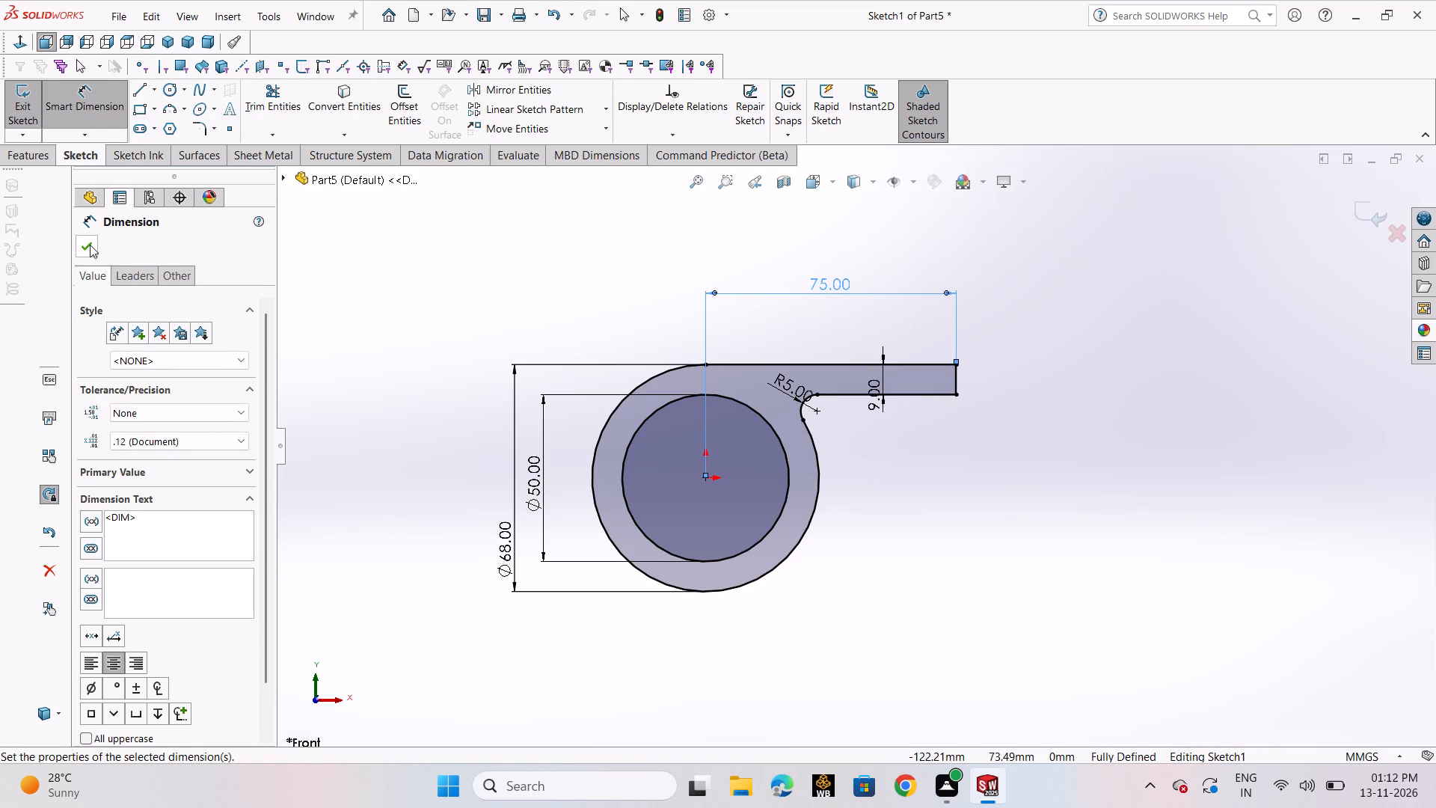
click(90, 245)
click(19, 98)
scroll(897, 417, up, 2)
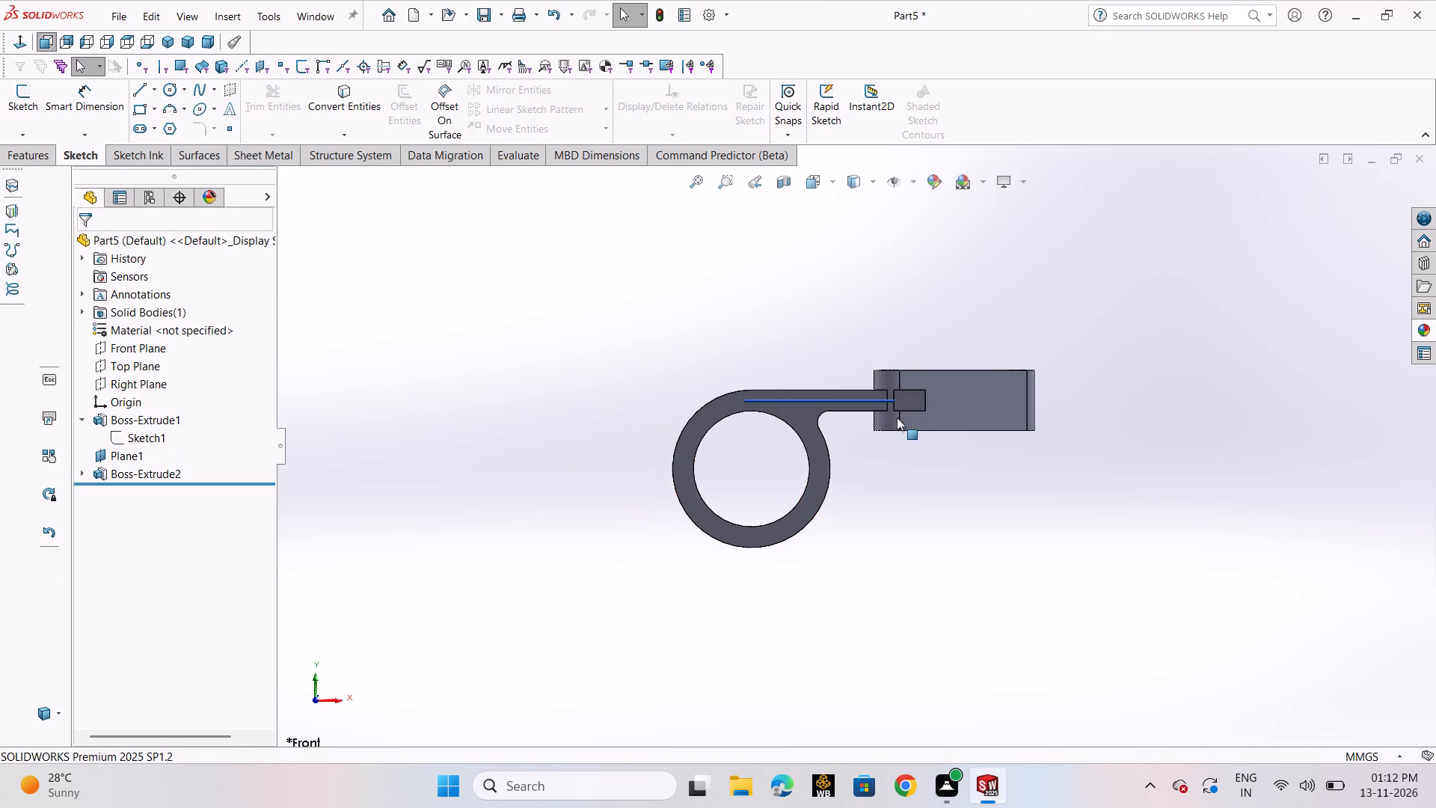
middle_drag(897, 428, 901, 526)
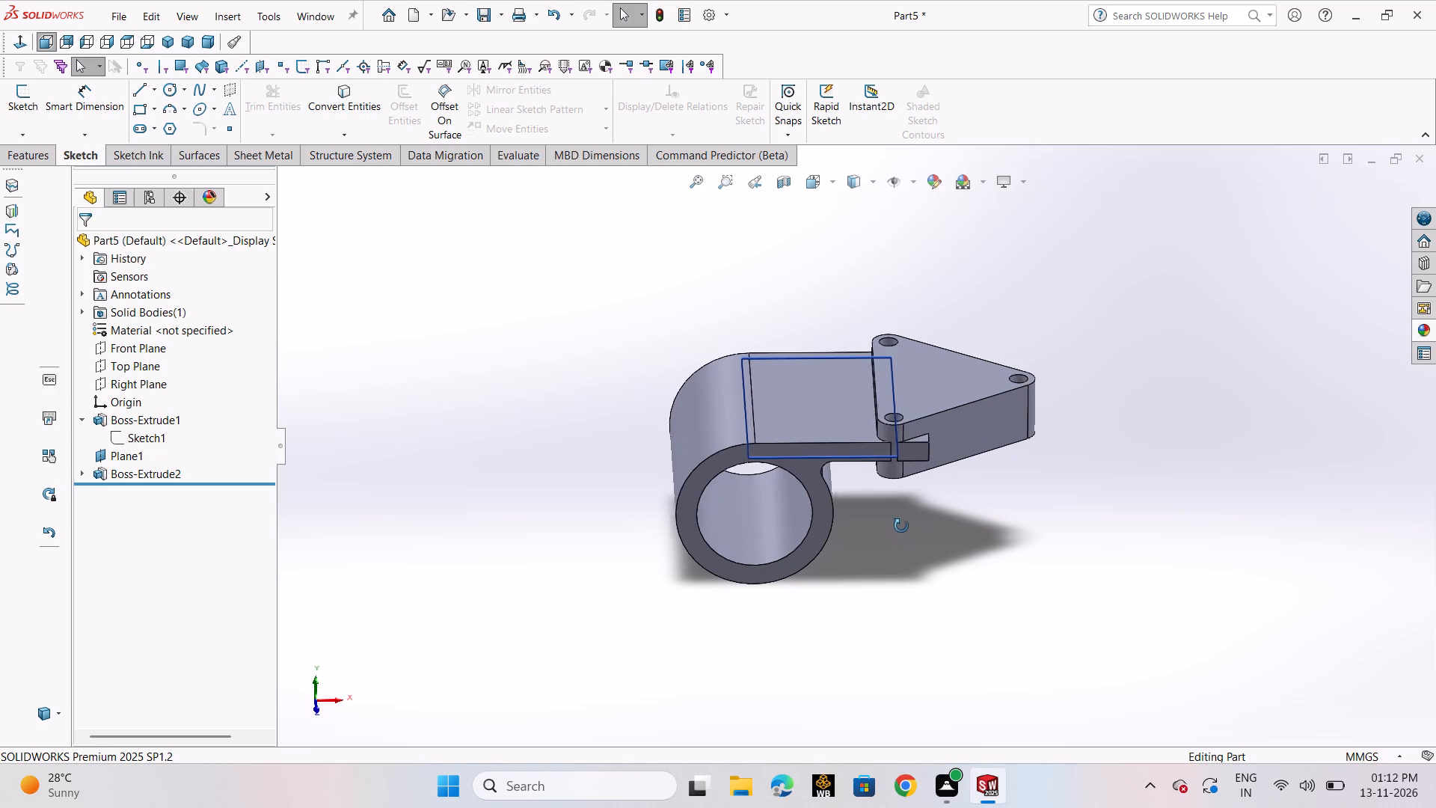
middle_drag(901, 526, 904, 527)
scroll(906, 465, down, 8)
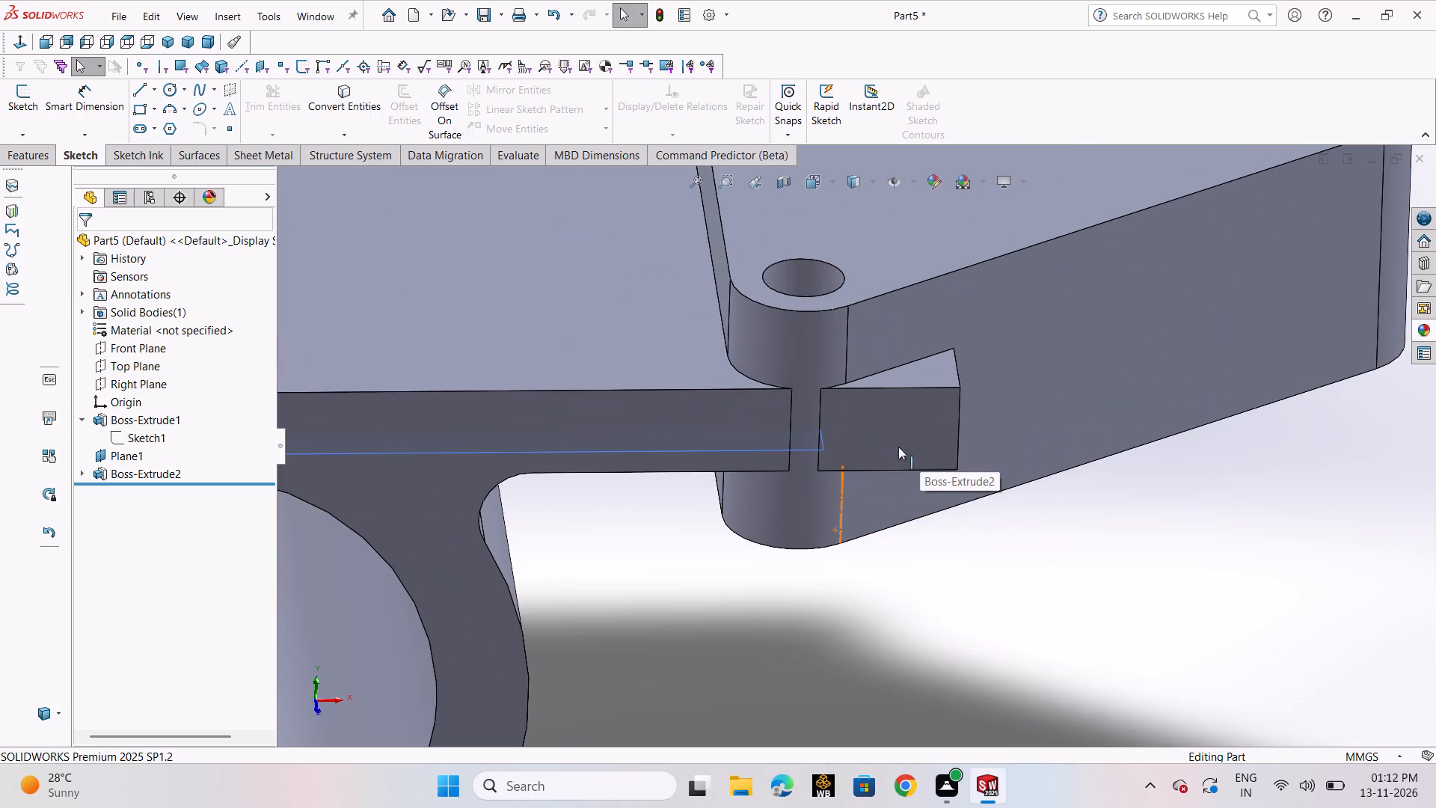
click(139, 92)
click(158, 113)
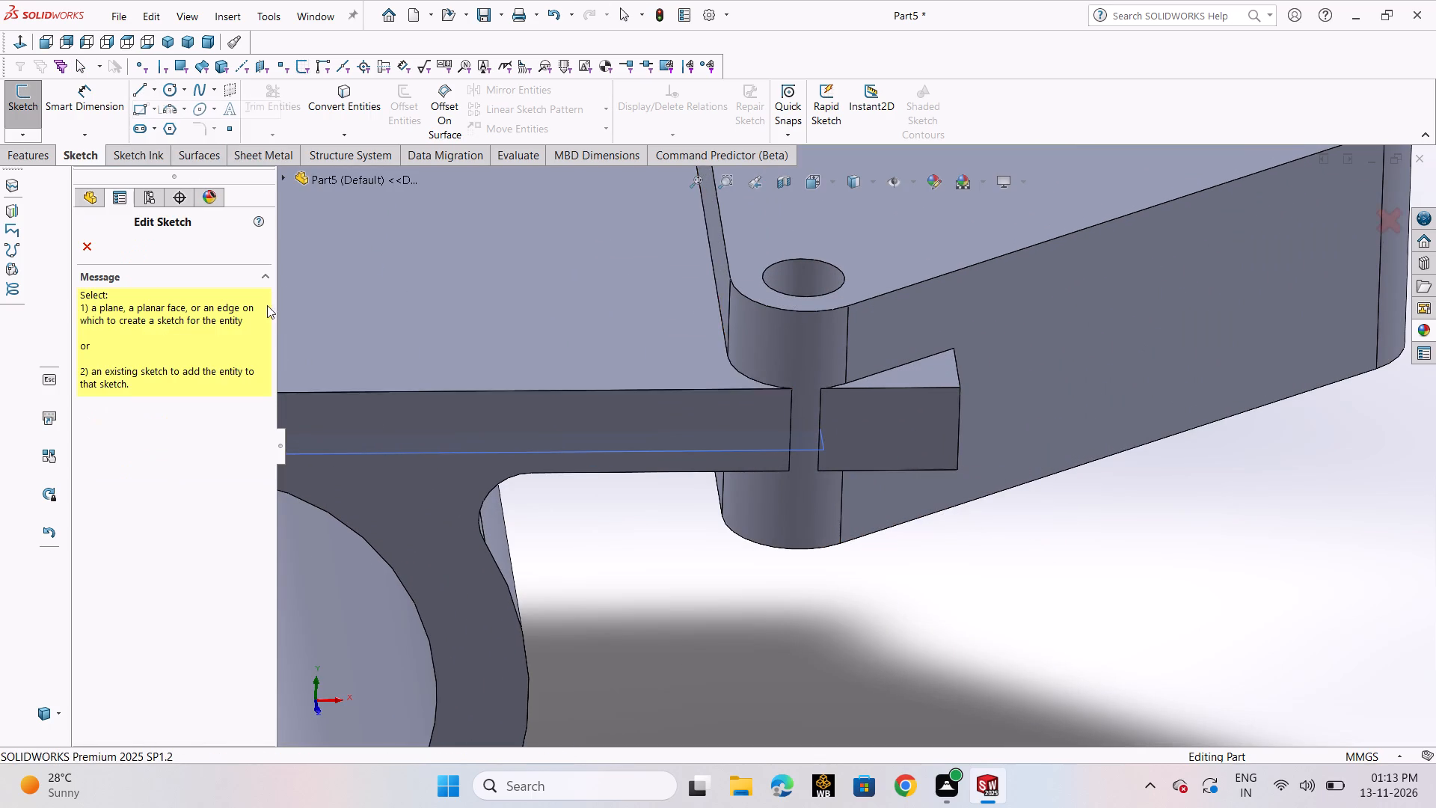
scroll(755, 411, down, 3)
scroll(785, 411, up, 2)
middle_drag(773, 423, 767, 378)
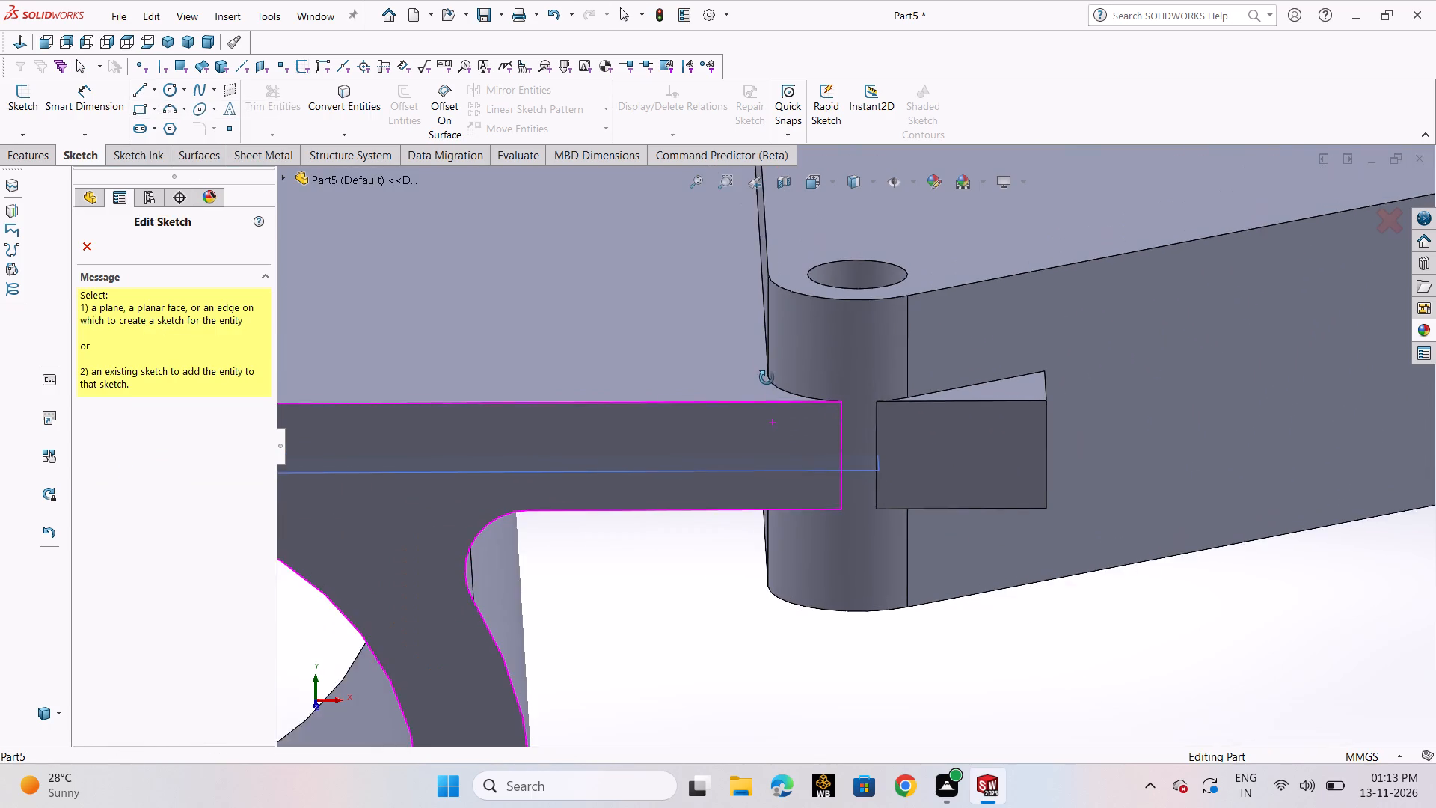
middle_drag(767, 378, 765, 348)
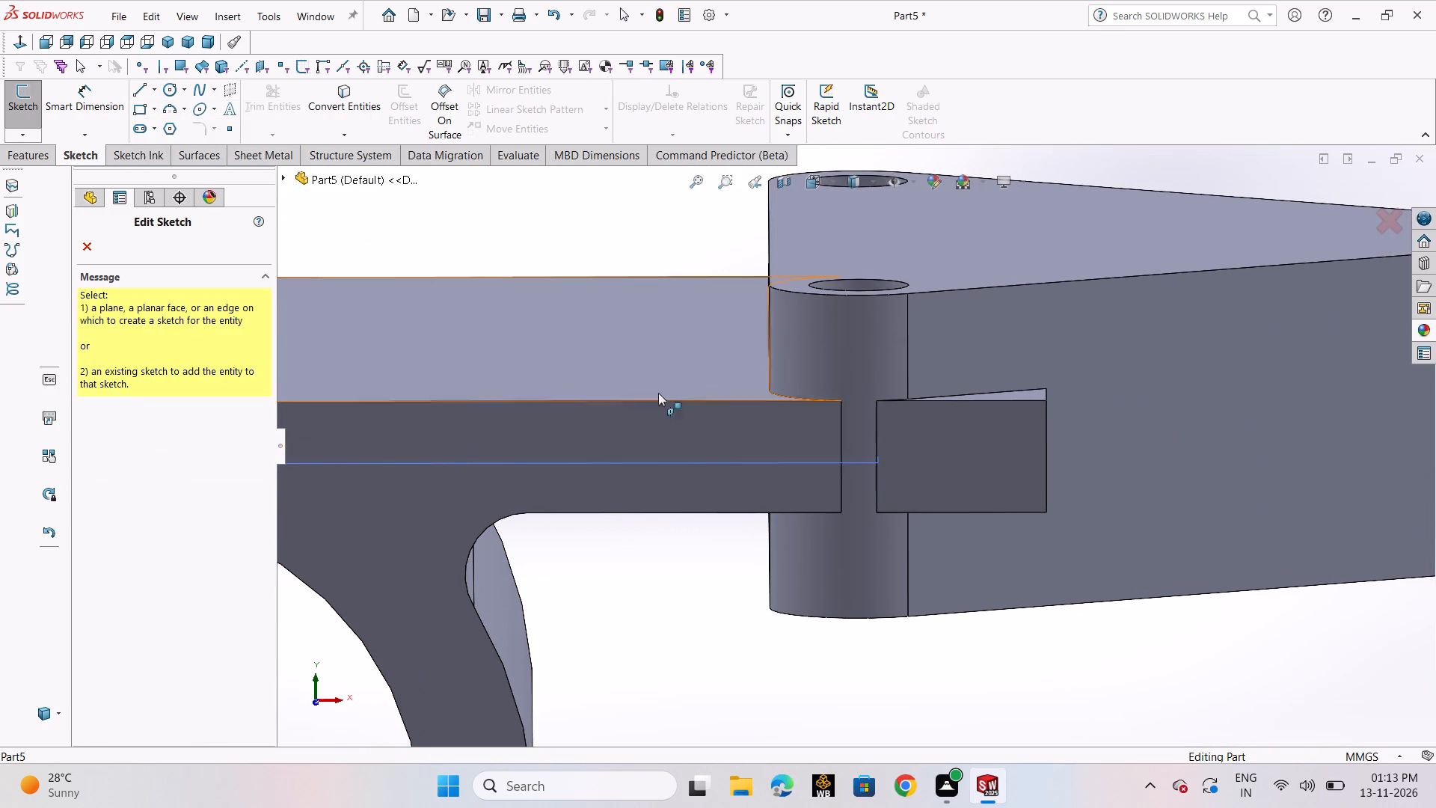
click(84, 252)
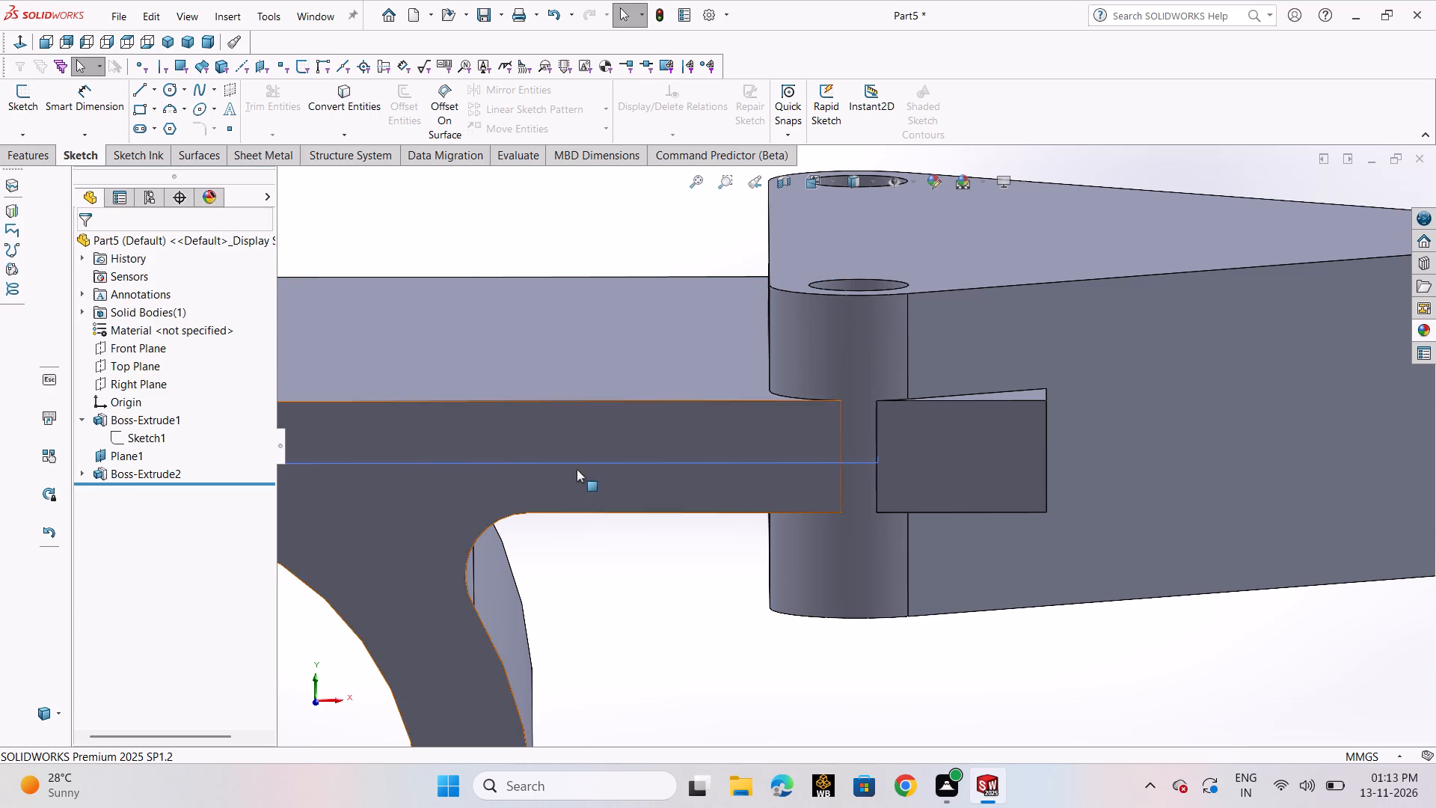
Start a new sketch on Plane1 and dimension the distance between the flange's long straight edge and the arm's end edge.
click(586, 465)
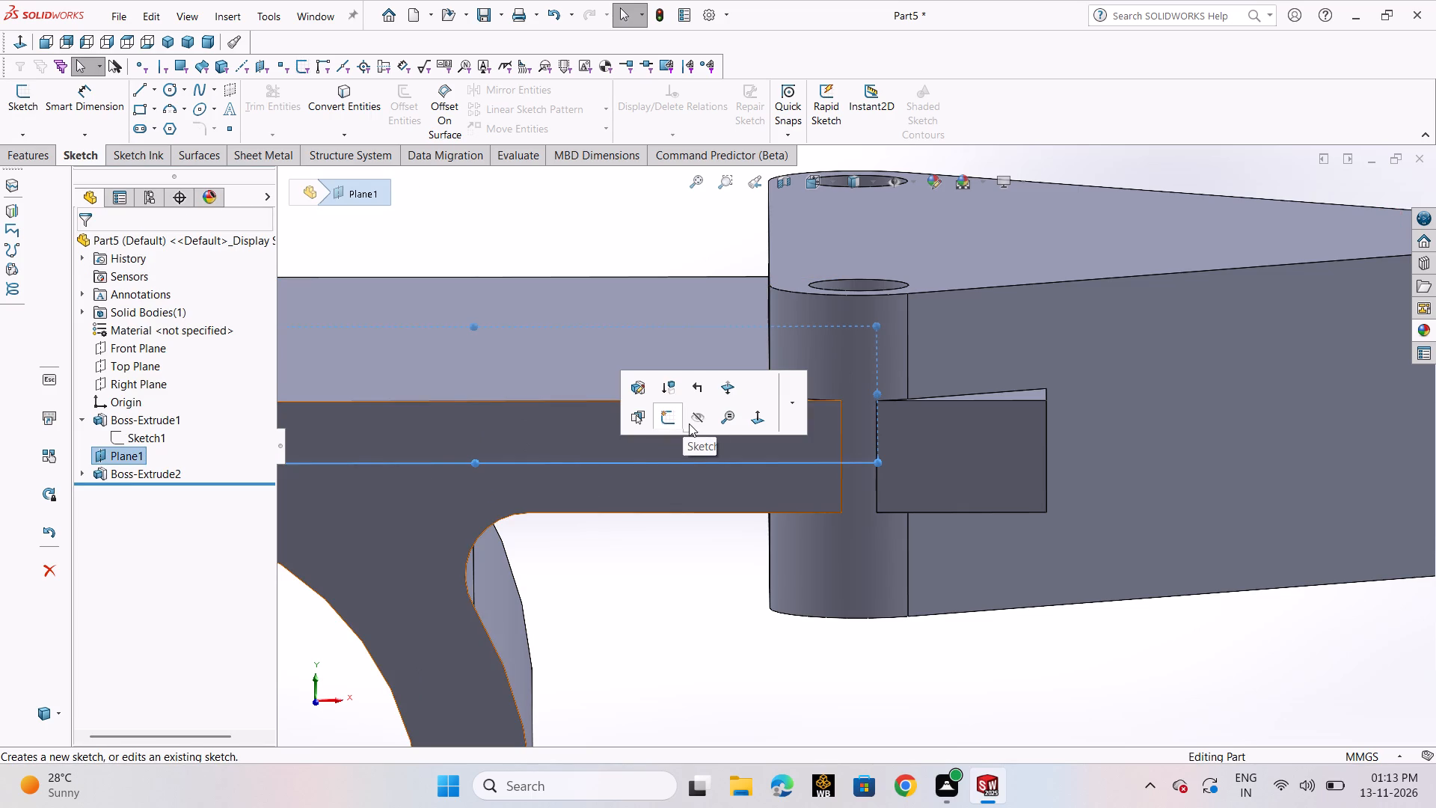
click(673, 423)
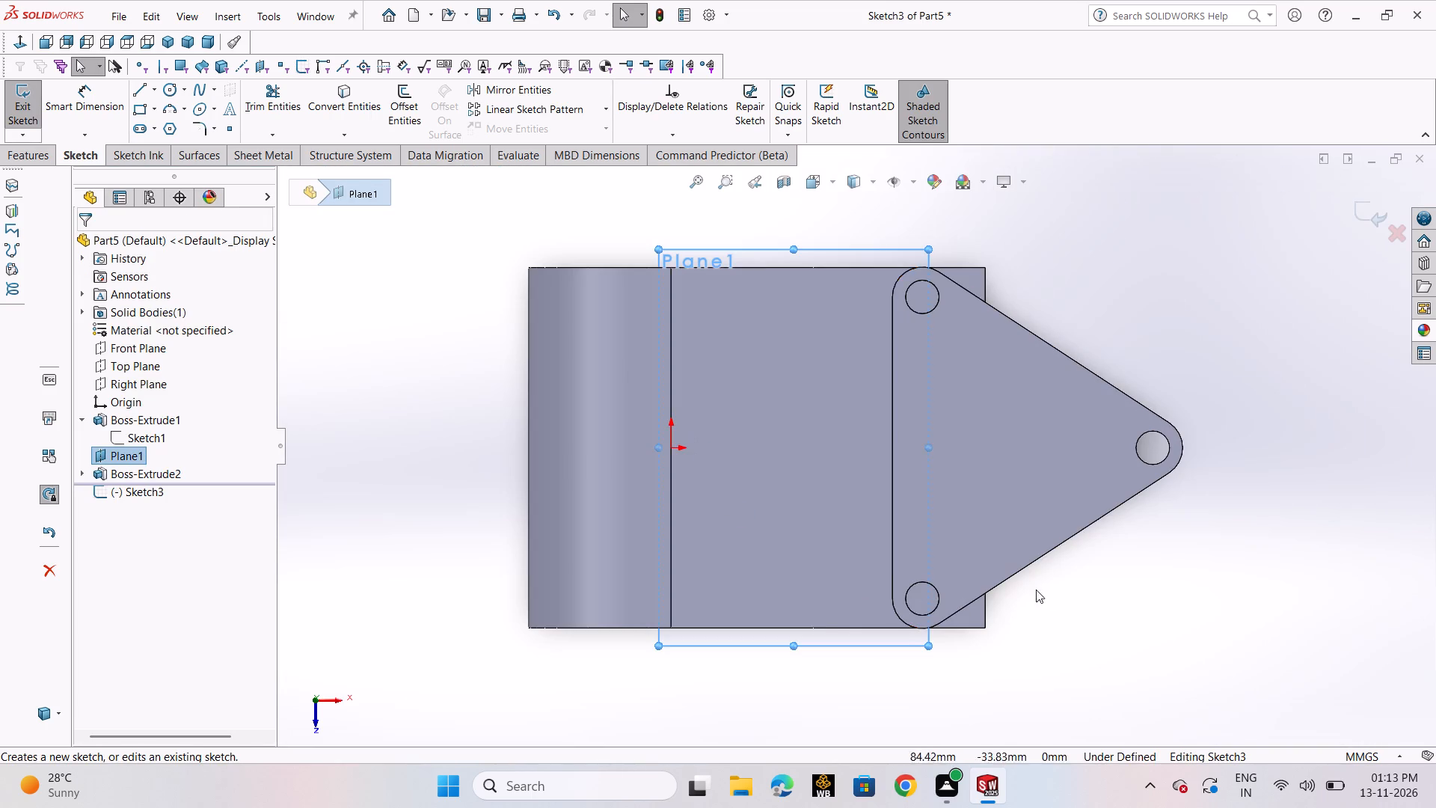
scroll(1050, 590, down, 2)
click(1049, 639)
click(139, 105)
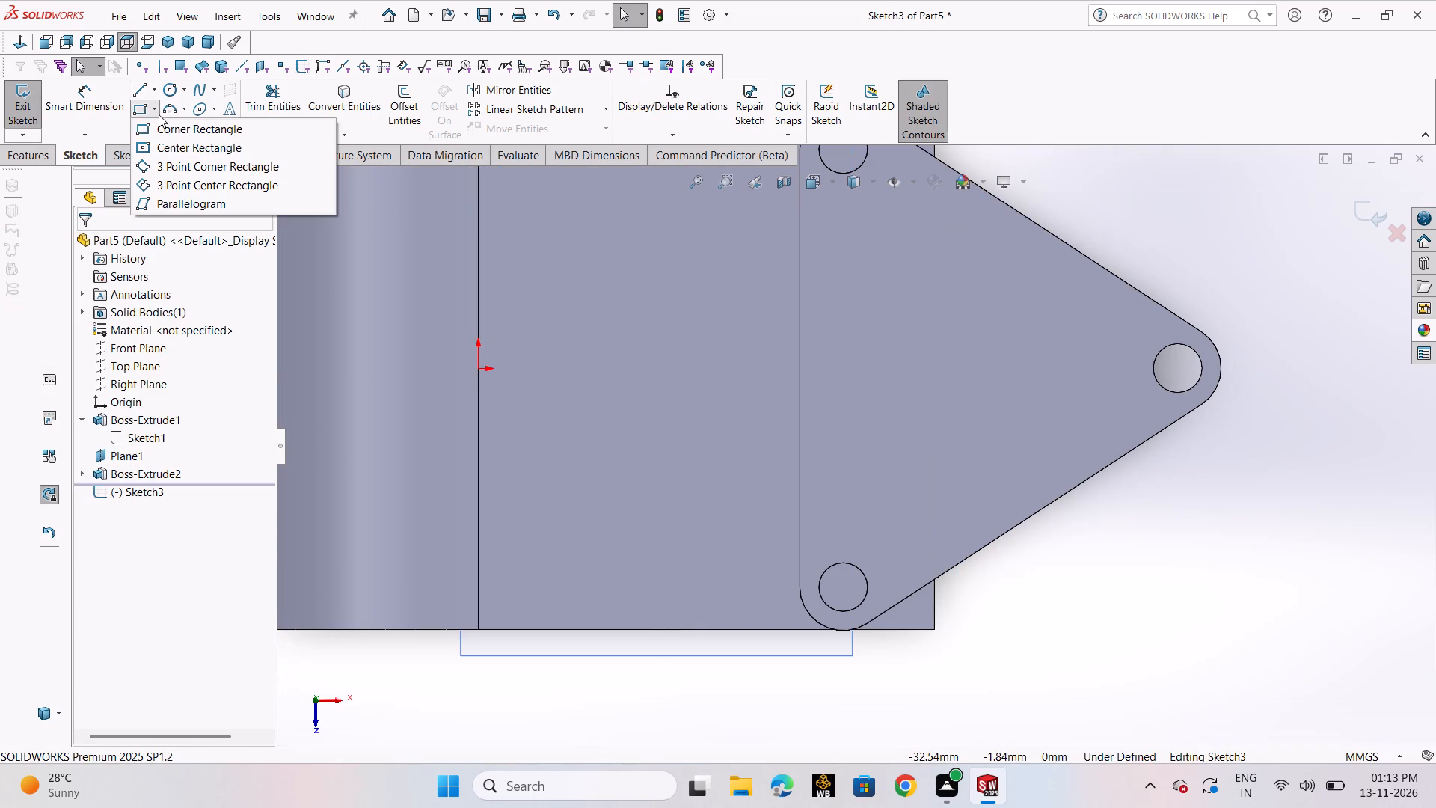
click(142, 88)
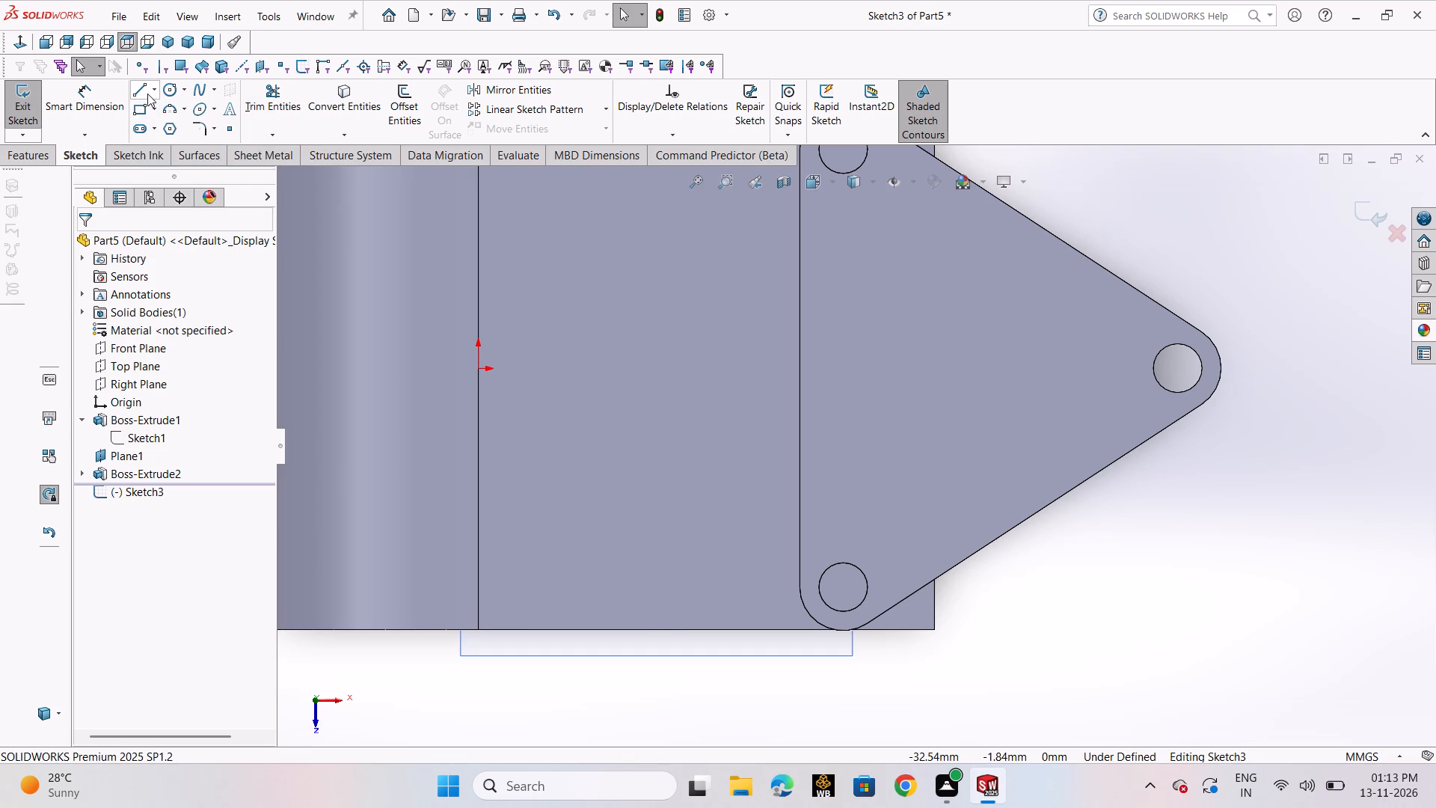
click(55, 102)
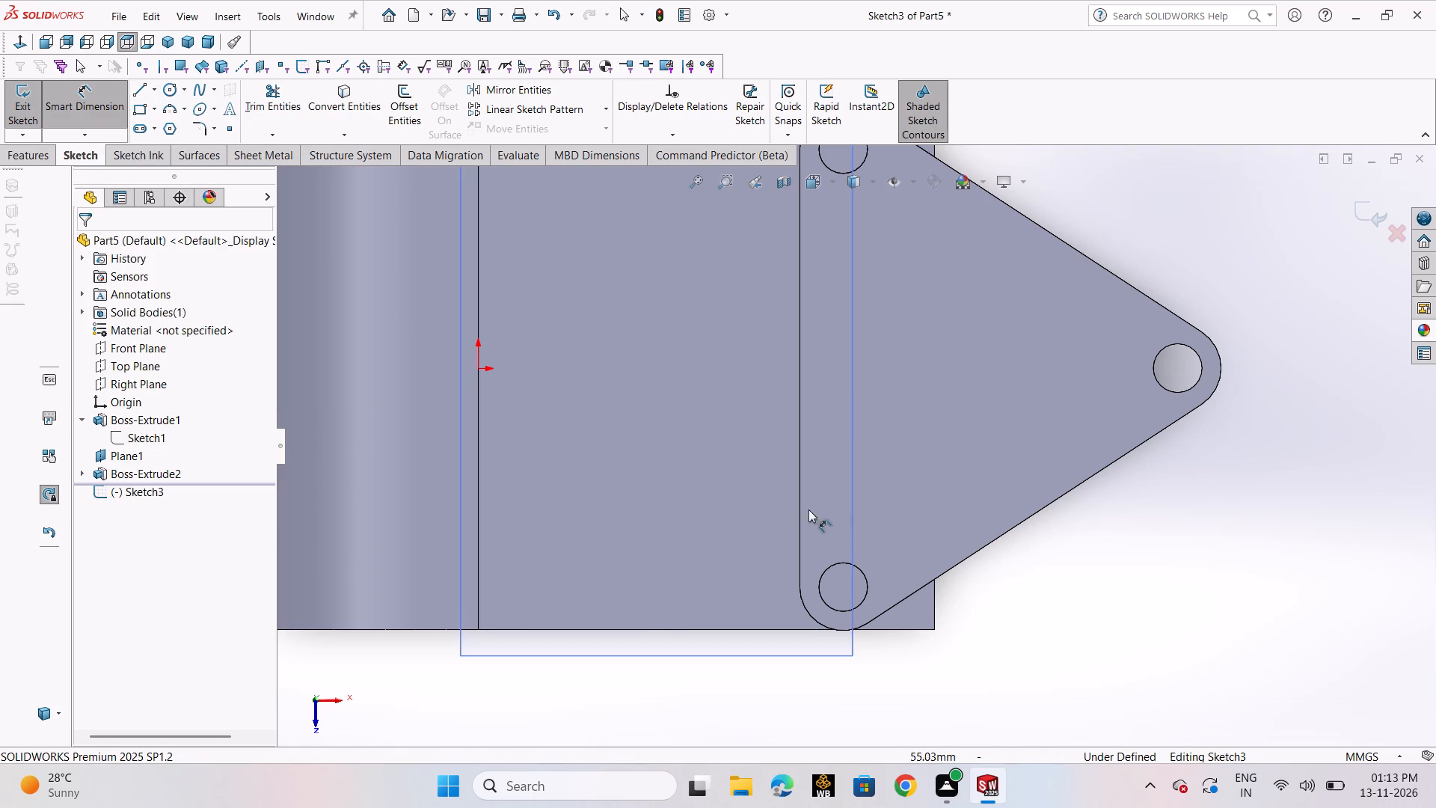
click(802, 506)
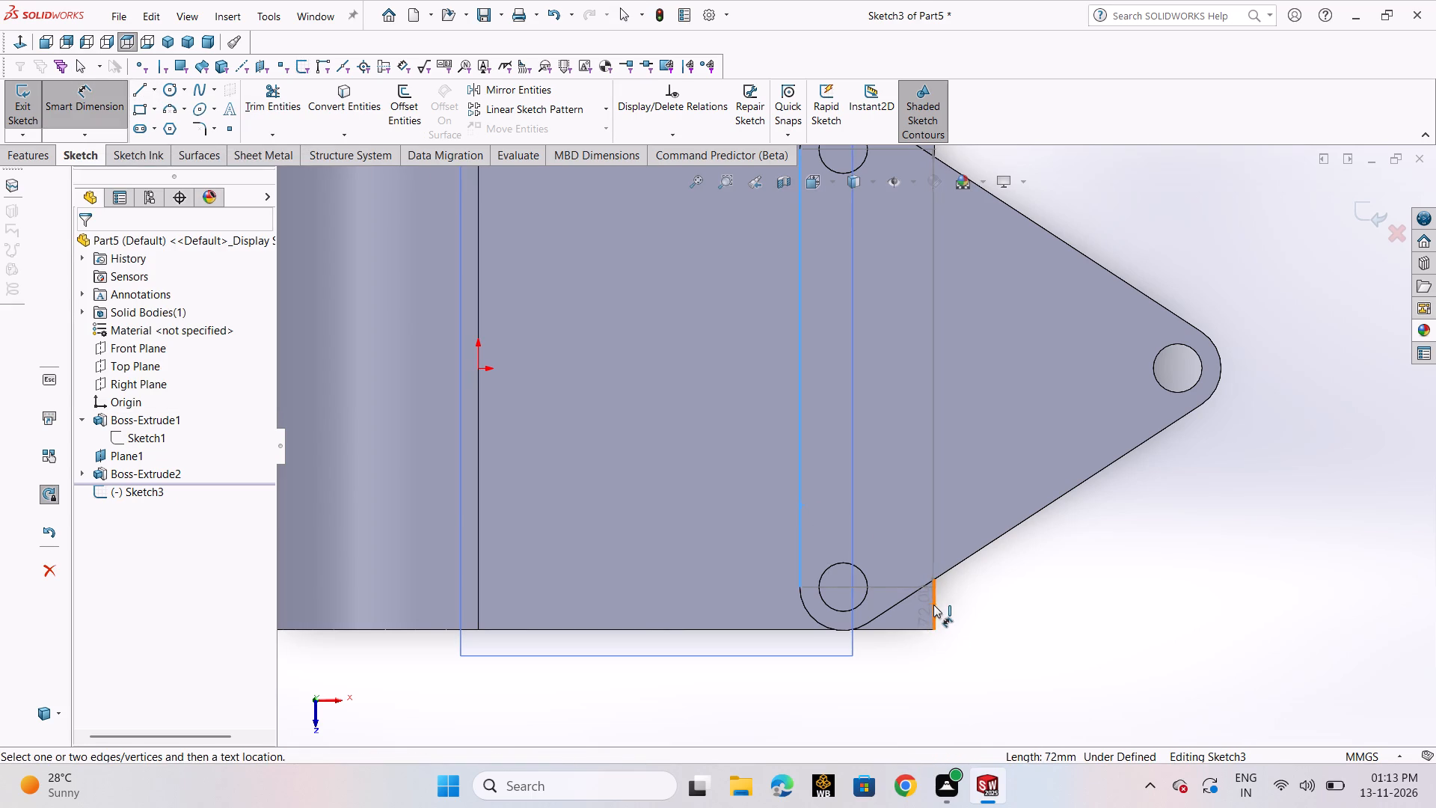
click(933, 605)
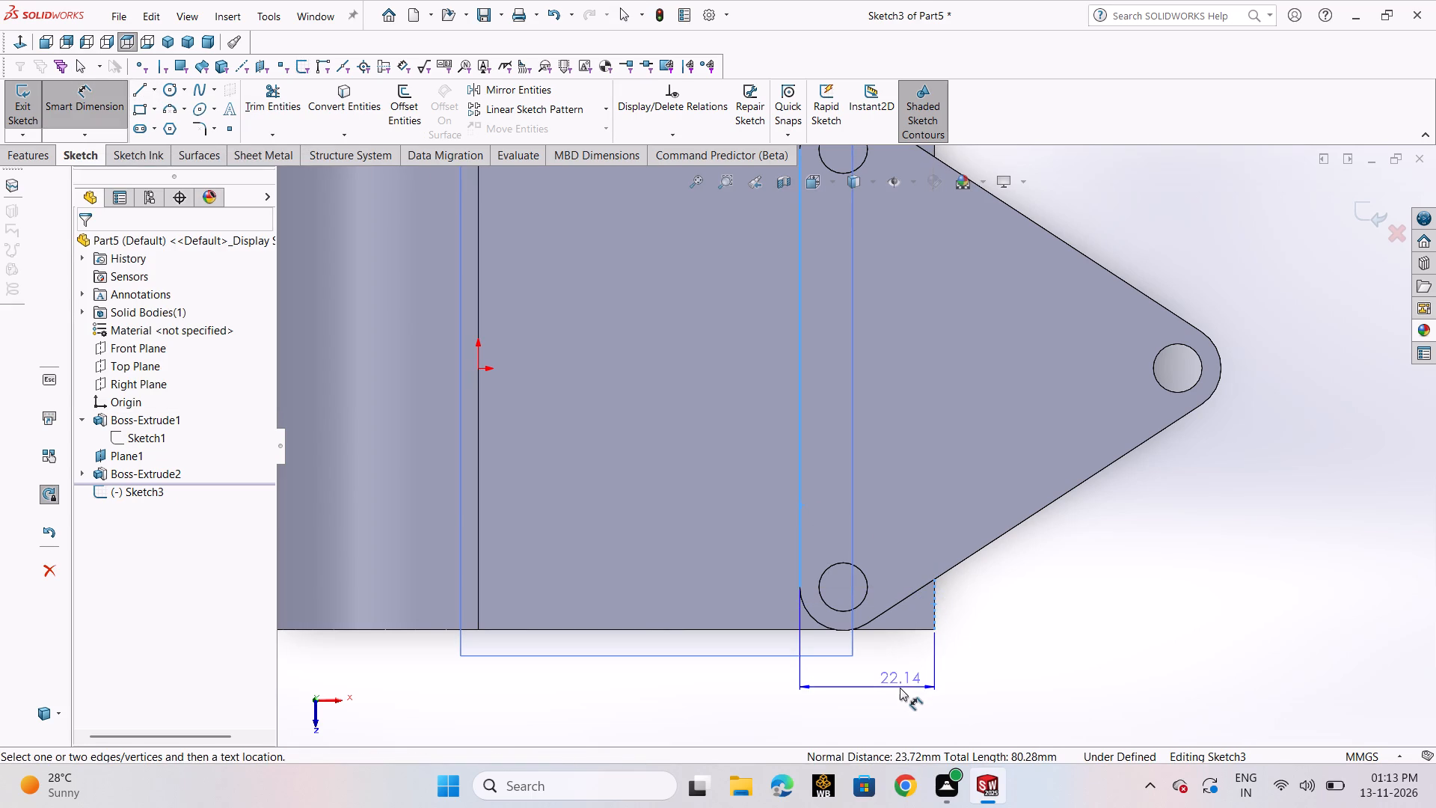
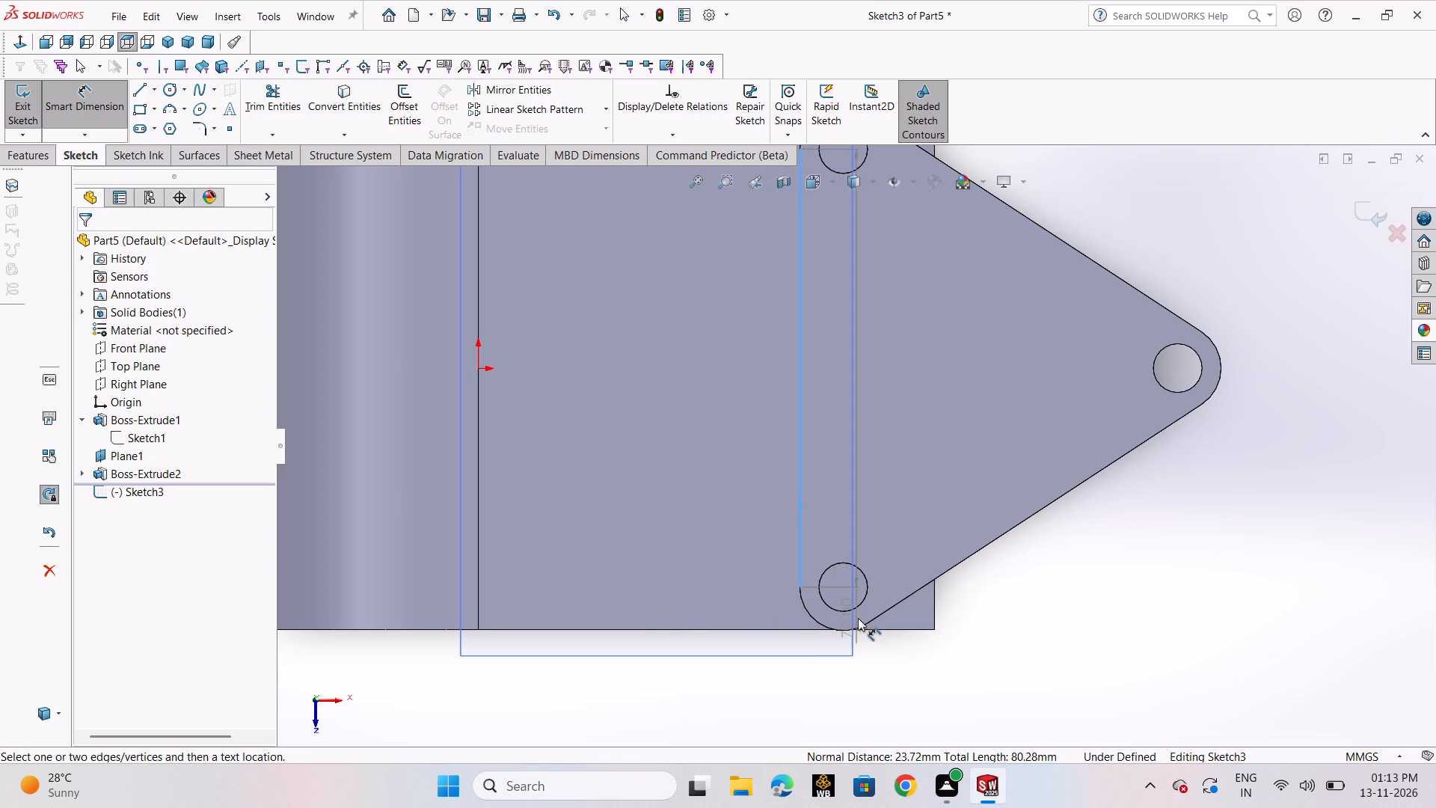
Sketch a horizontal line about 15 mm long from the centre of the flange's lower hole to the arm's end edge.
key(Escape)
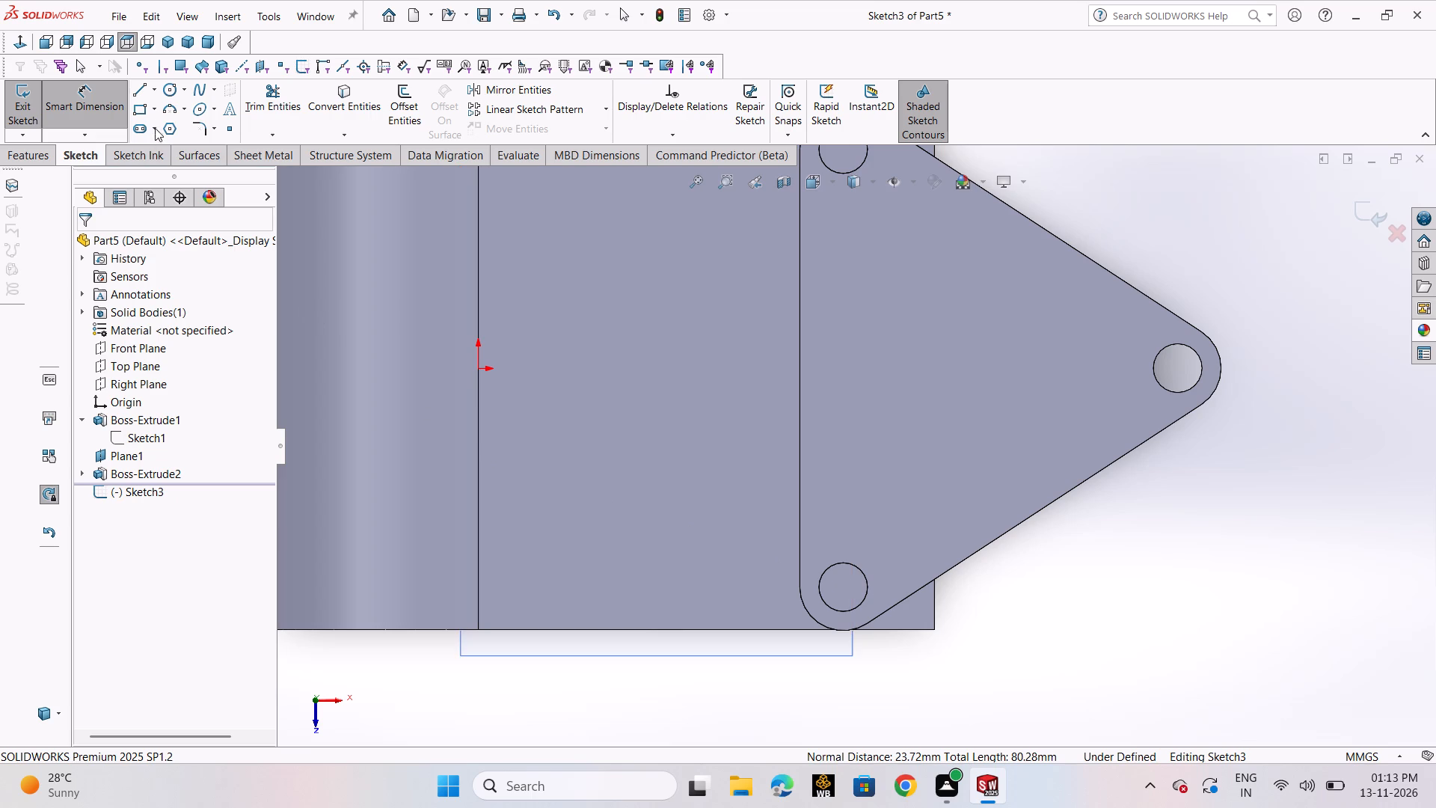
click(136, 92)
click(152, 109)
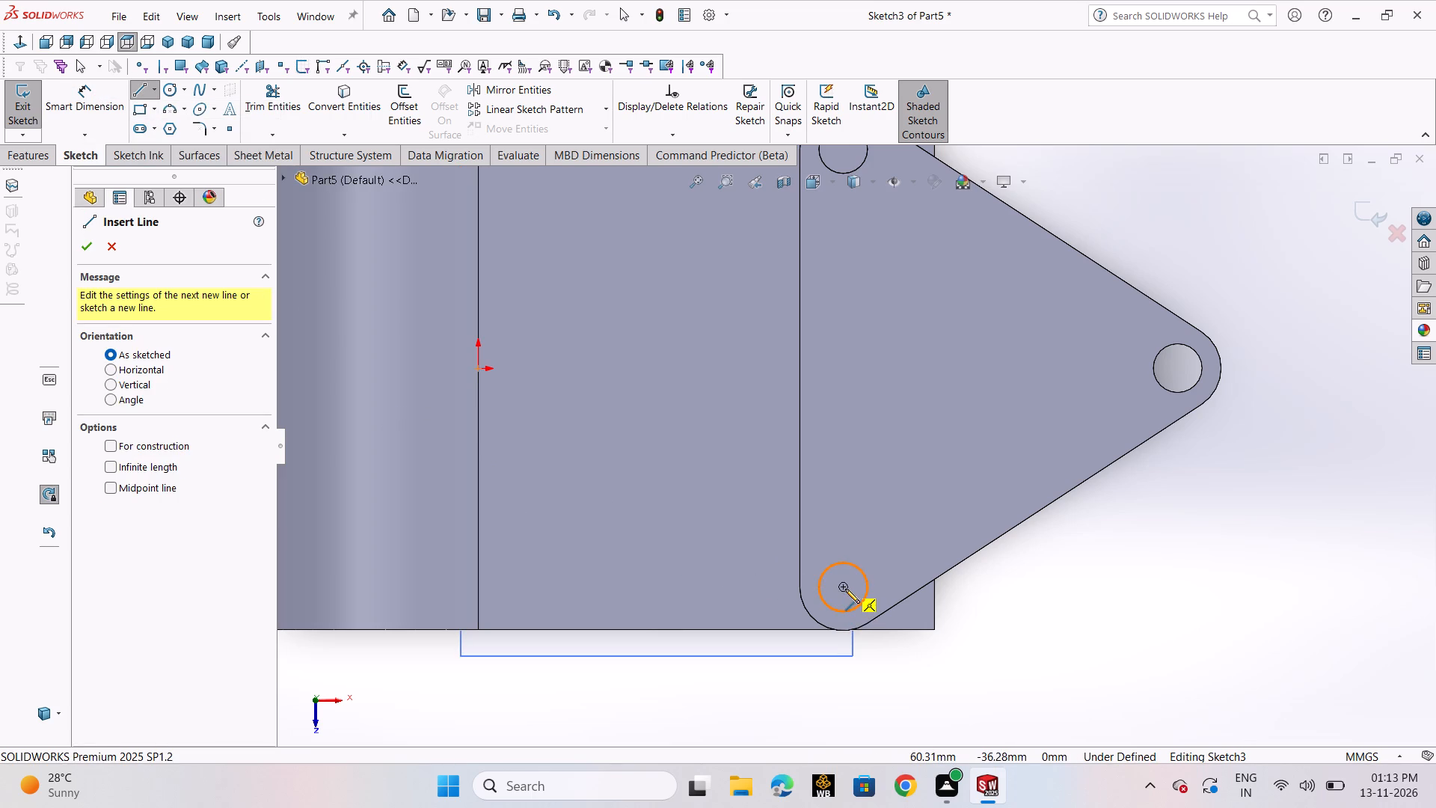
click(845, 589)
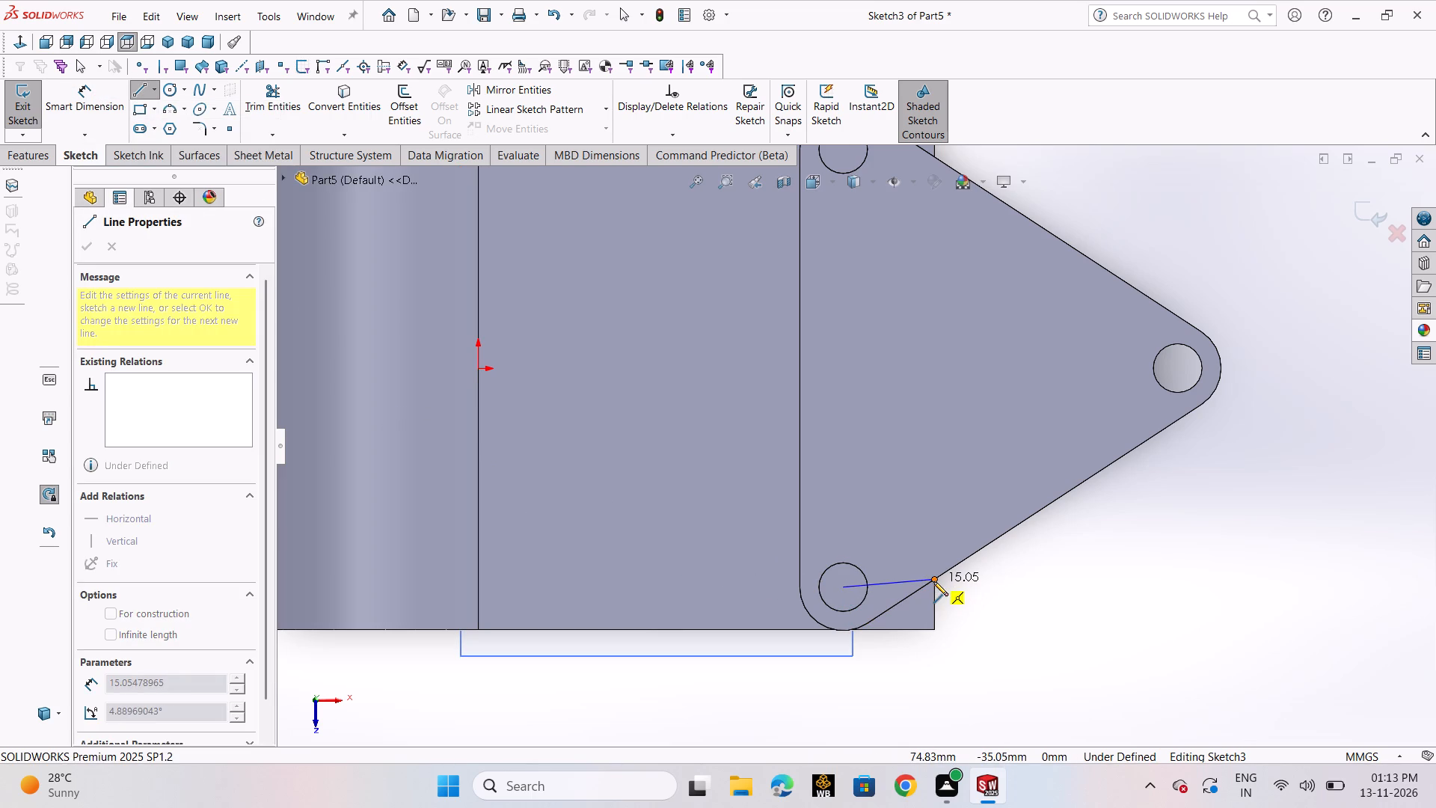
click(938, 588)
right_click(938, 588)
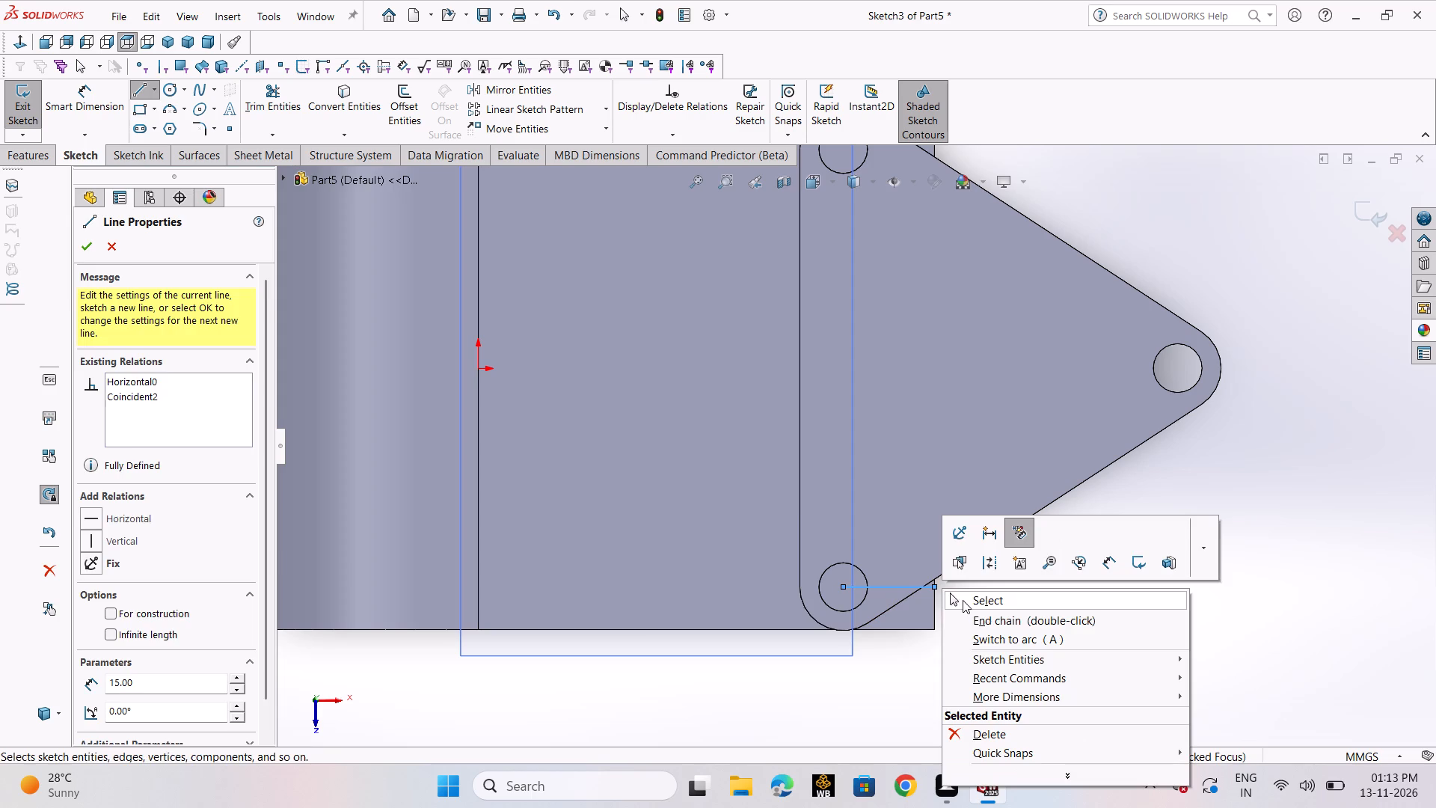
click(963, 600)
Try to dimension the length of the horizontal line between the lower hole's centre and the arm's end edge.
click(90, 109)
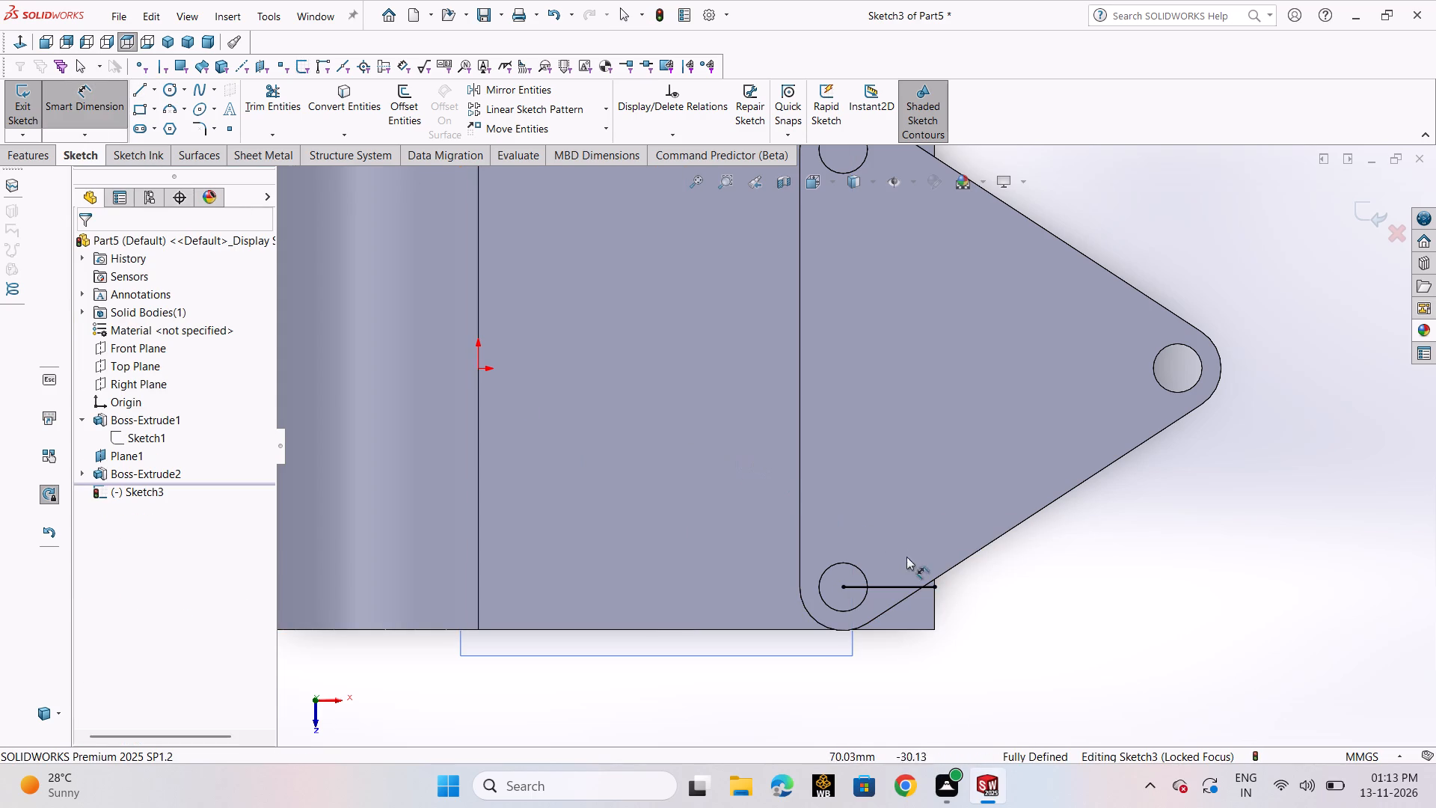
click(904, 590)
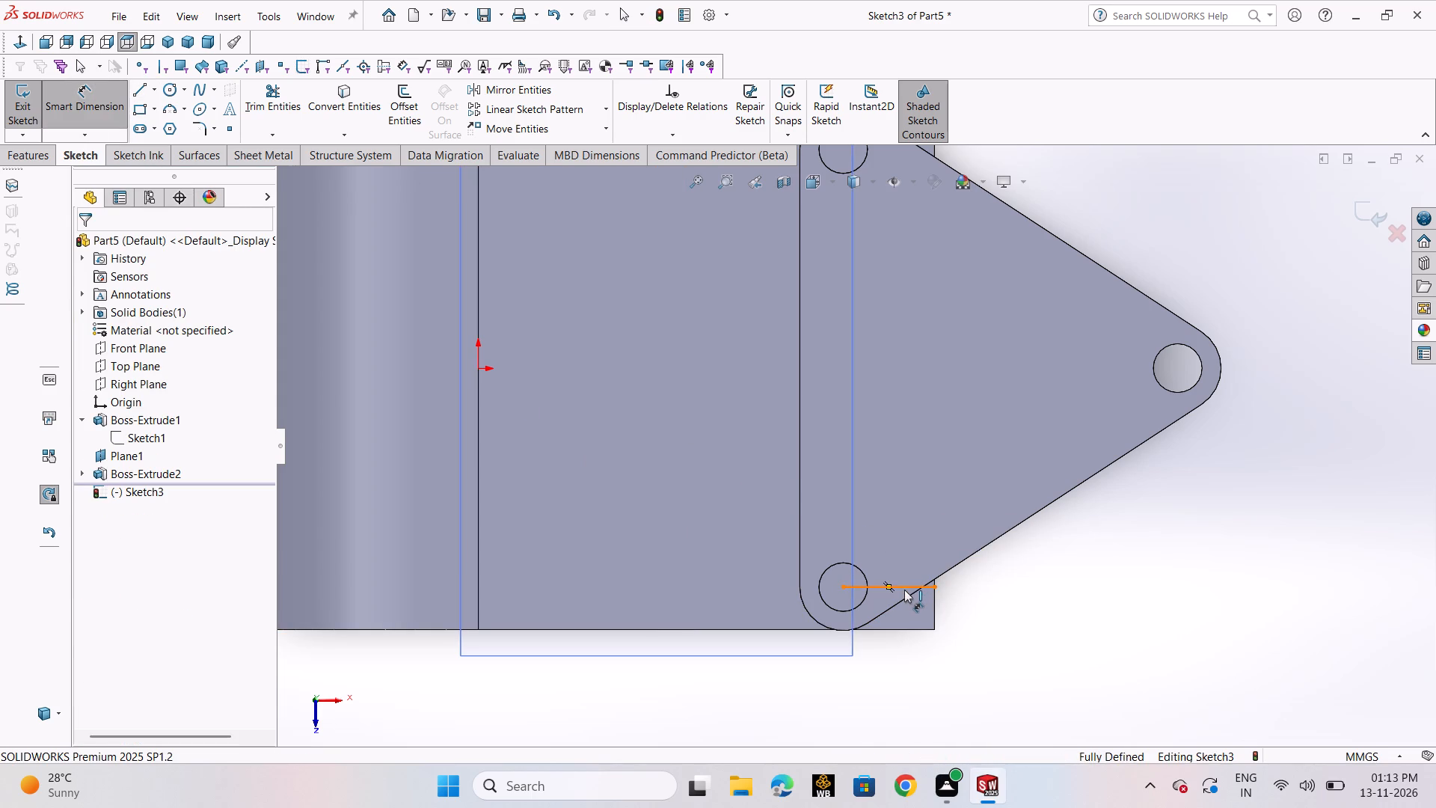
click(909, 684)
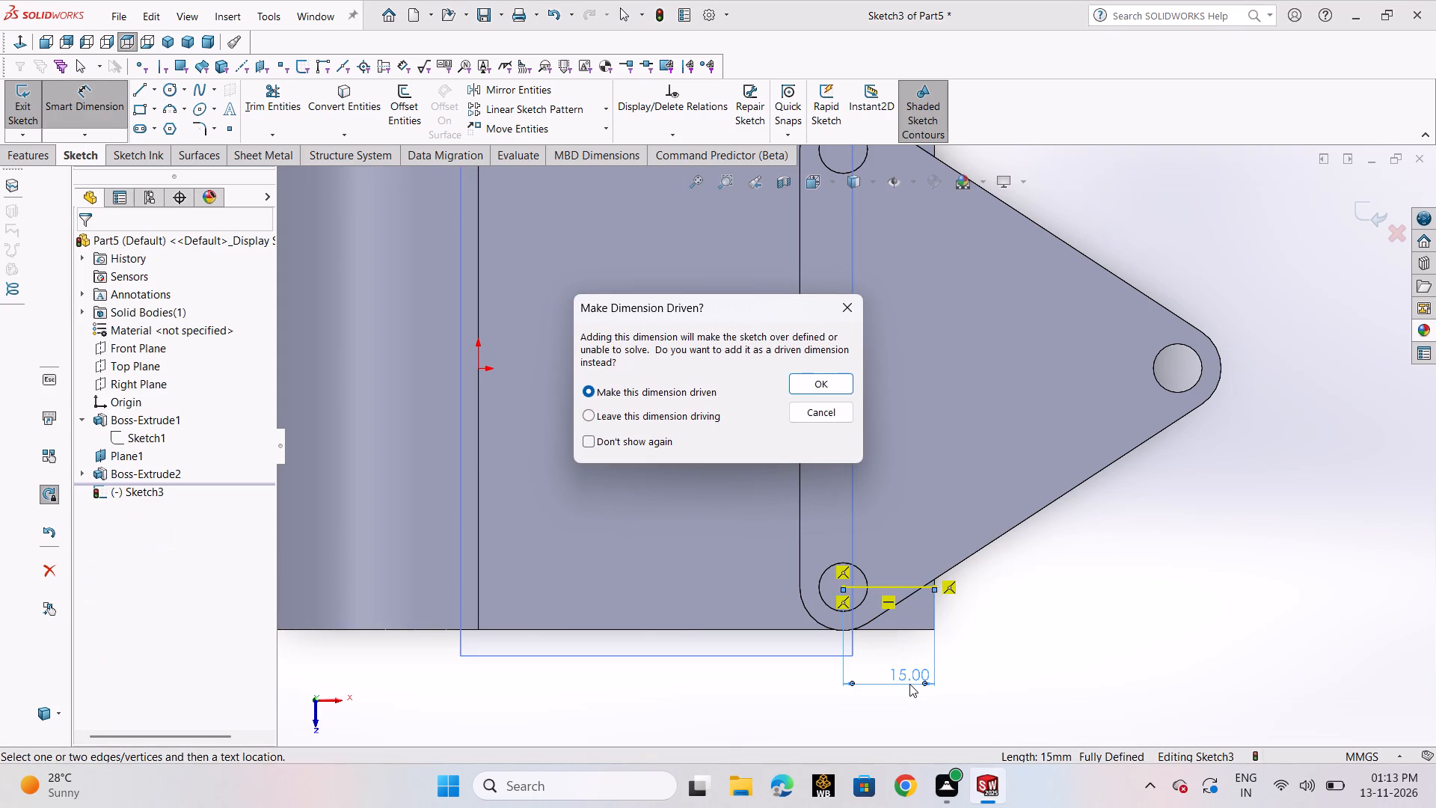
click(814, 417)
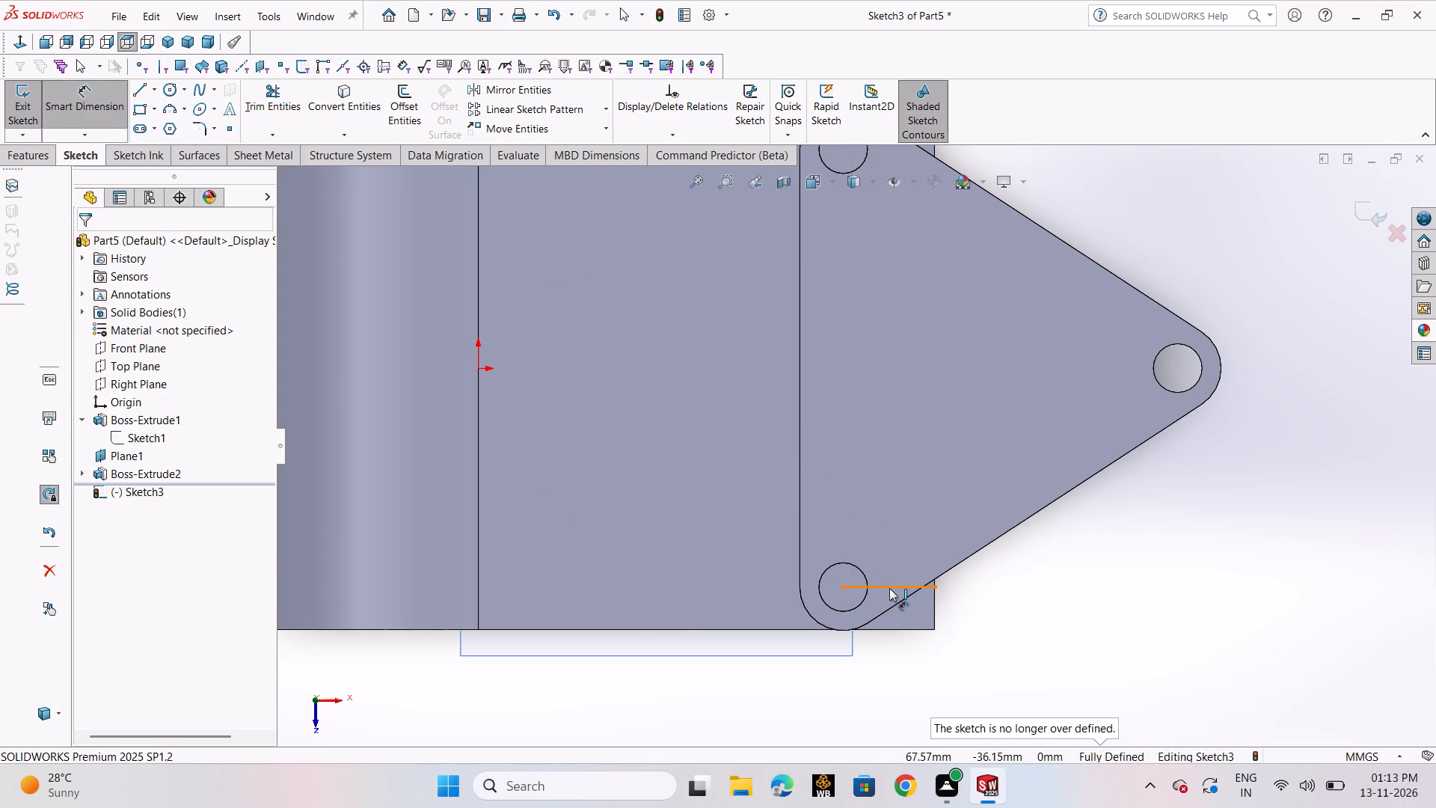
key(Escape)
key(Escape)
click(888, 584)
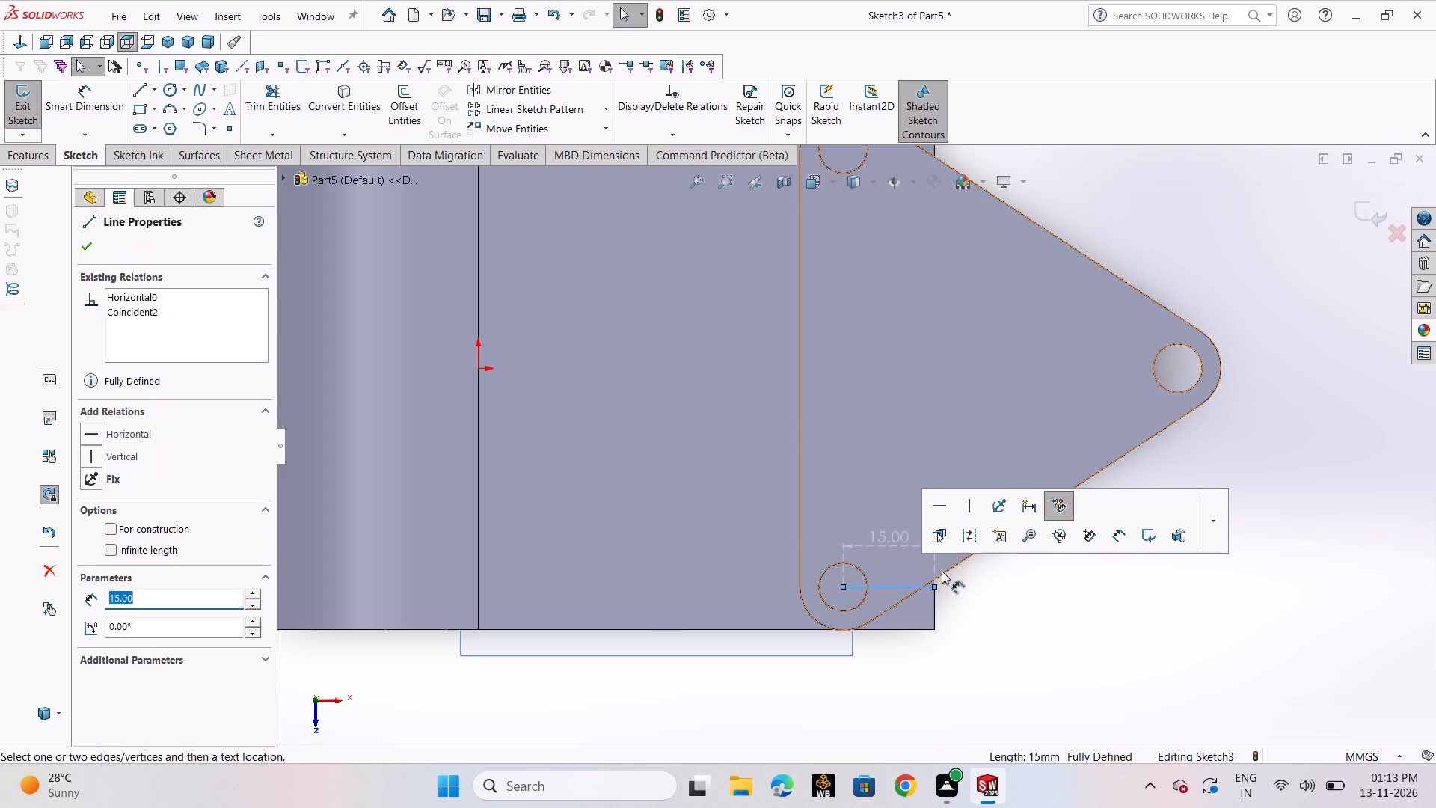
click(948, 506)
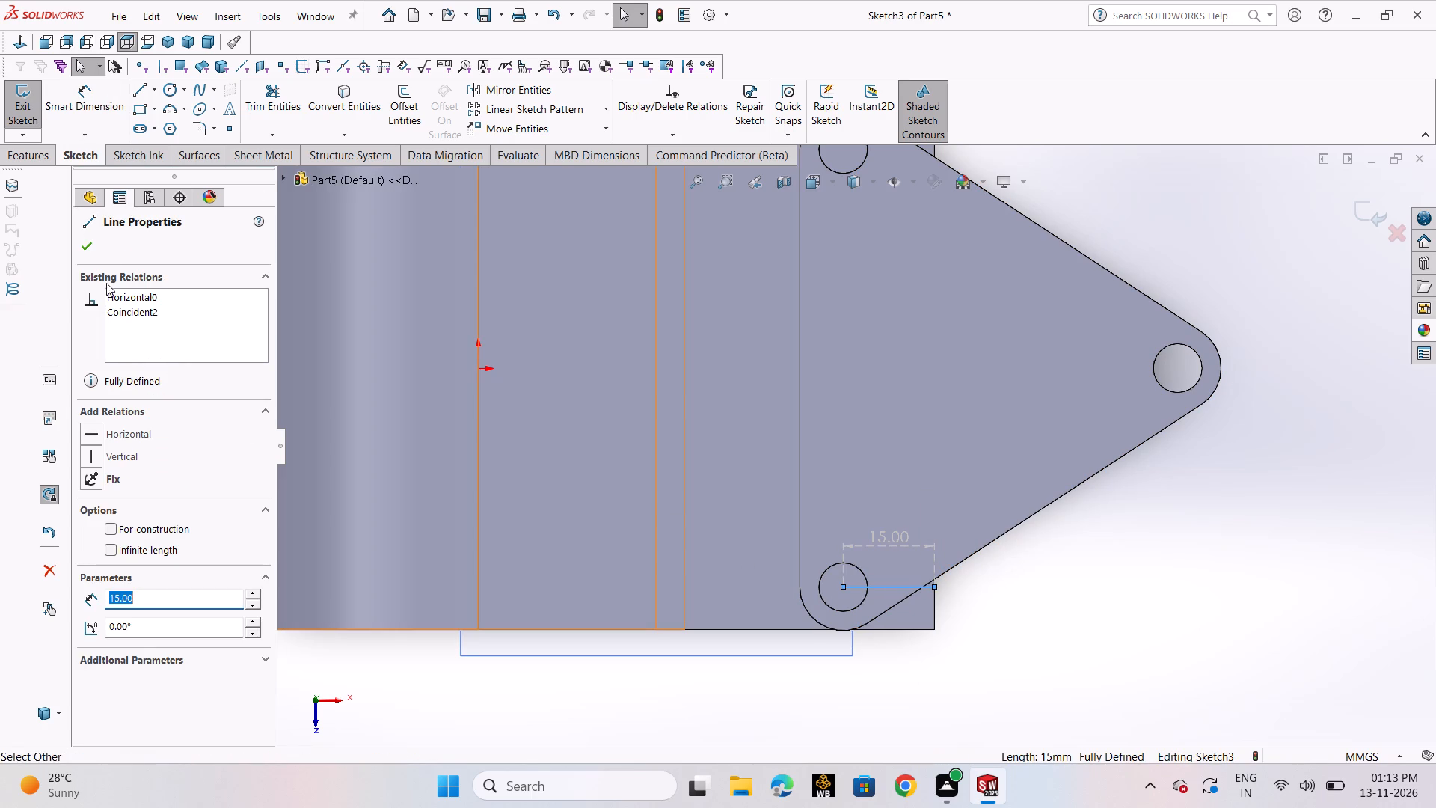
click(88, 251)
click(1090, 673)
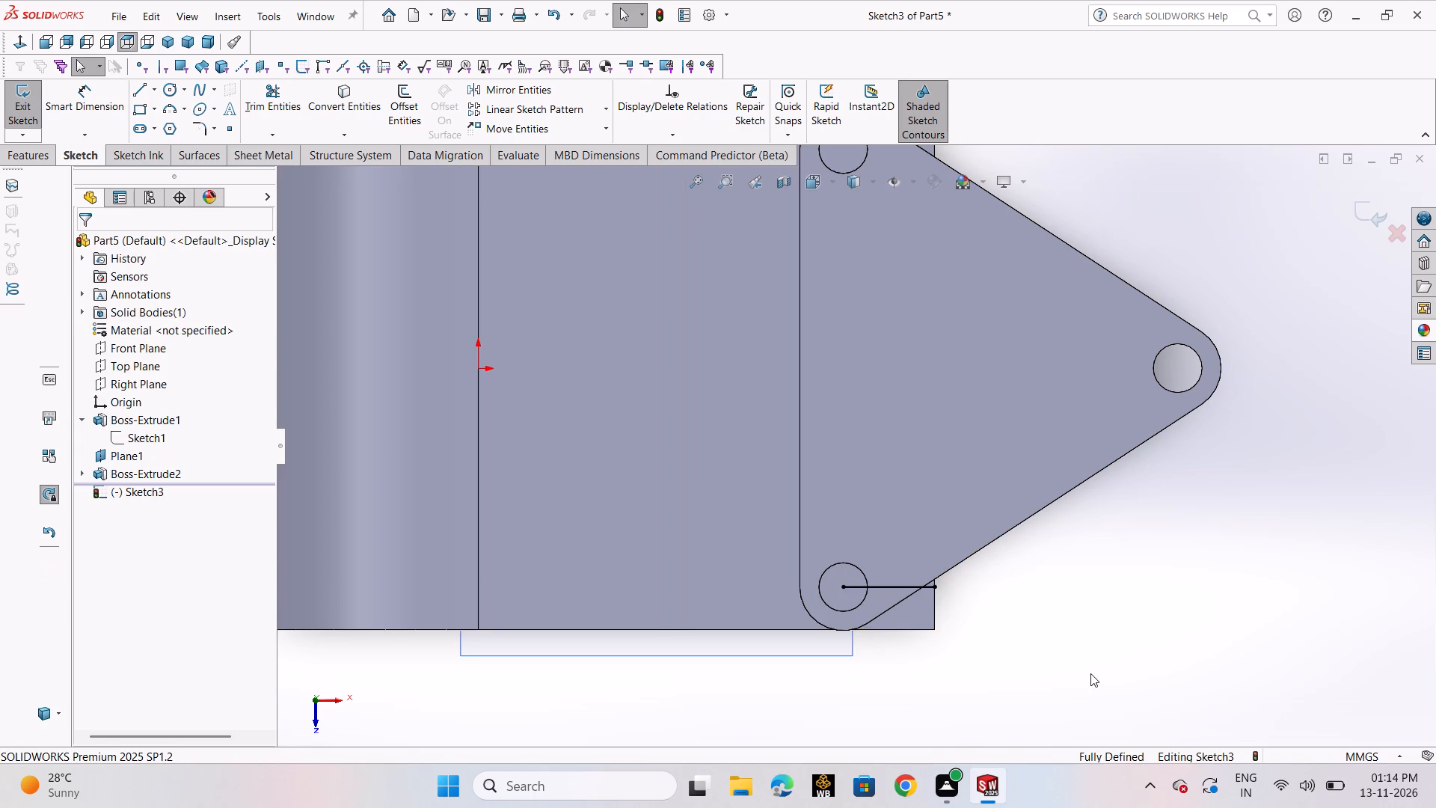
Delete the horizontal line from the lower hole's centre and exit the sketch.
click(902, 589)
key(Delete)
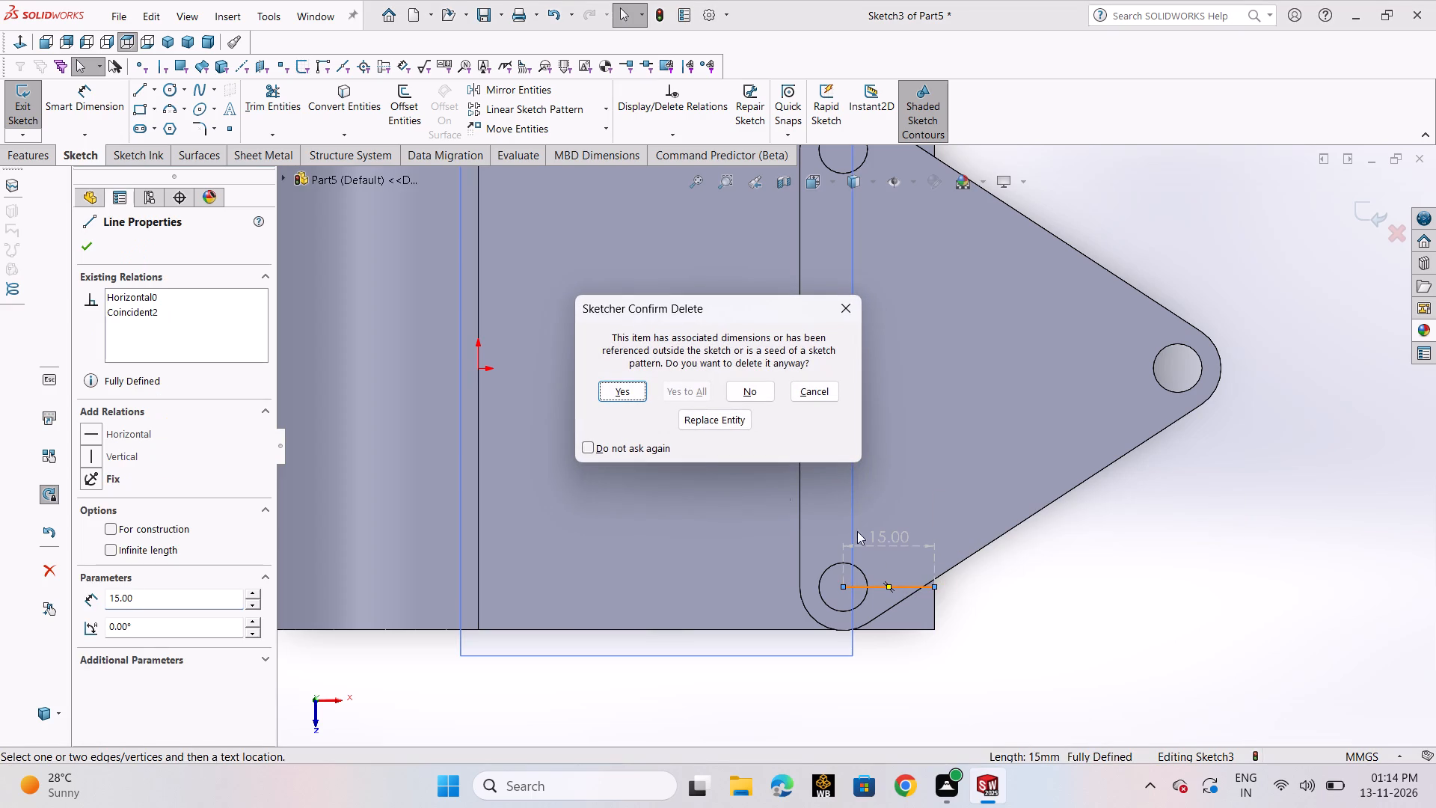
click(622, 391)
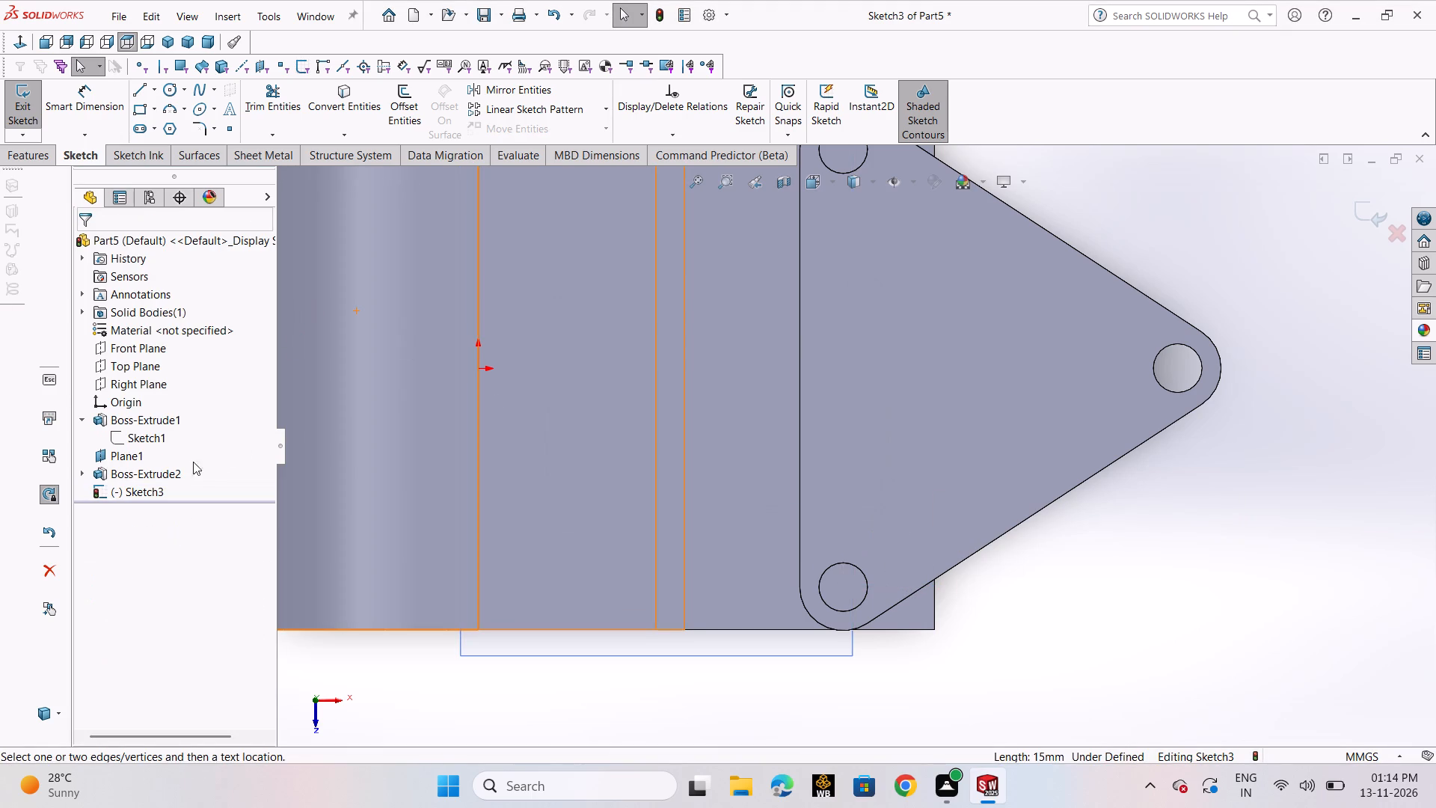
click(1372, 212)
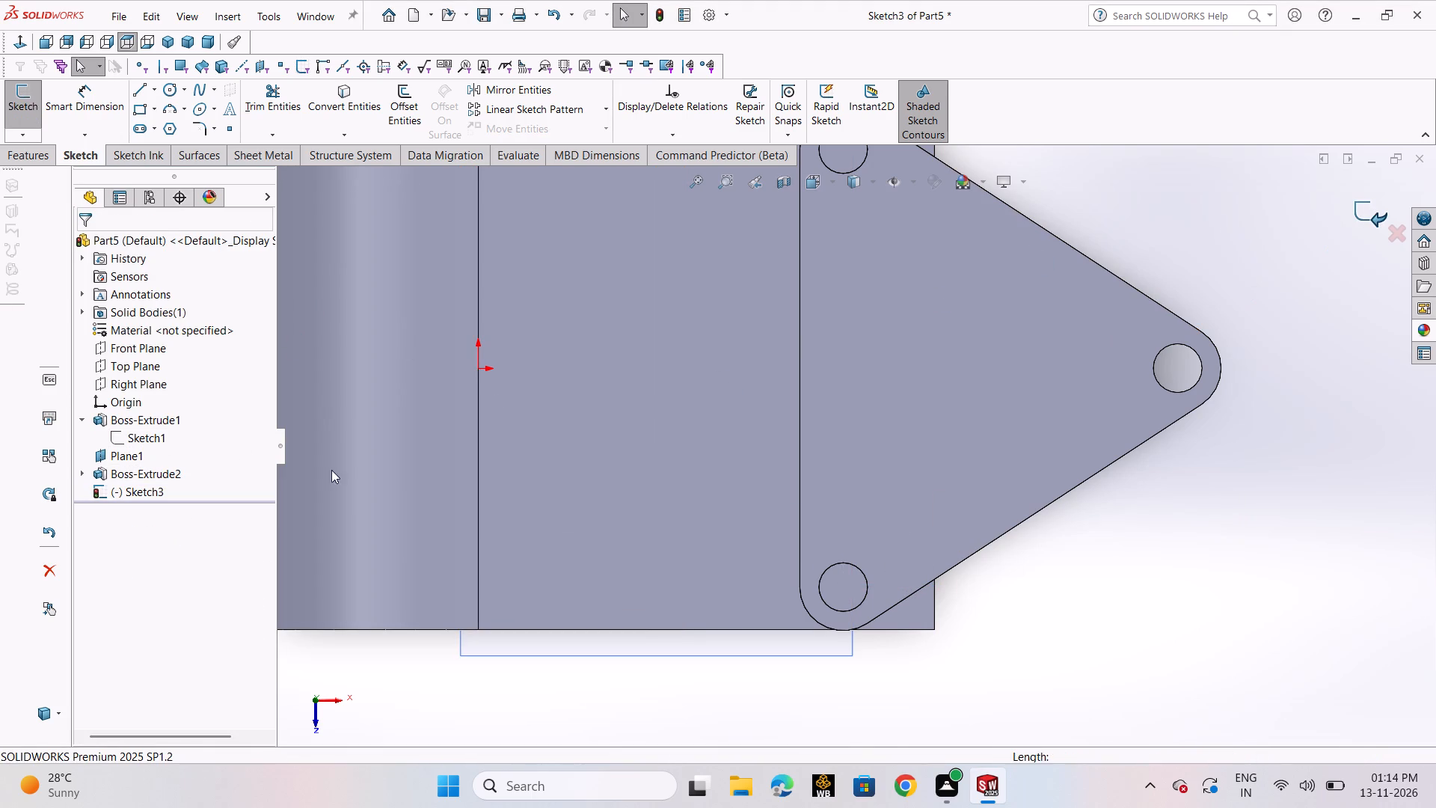
Edit Sketch1 of Boss-Extrude1, set the arm end's horizontal distance from the origin to 75-15 (60 mm), and exit the sketch.
click(117, 436)
click(131, 379)
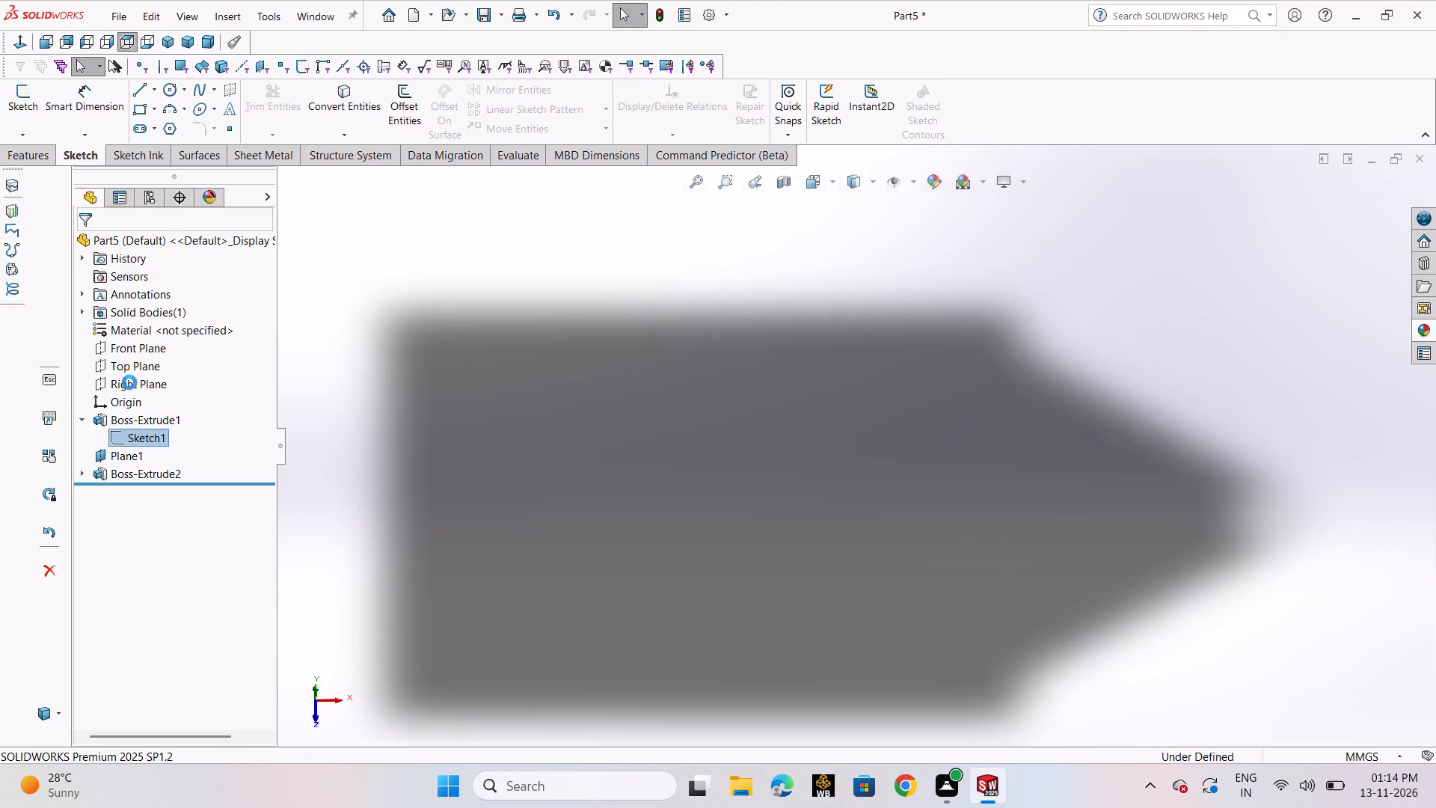
scroll(1031, 431, up, 4)
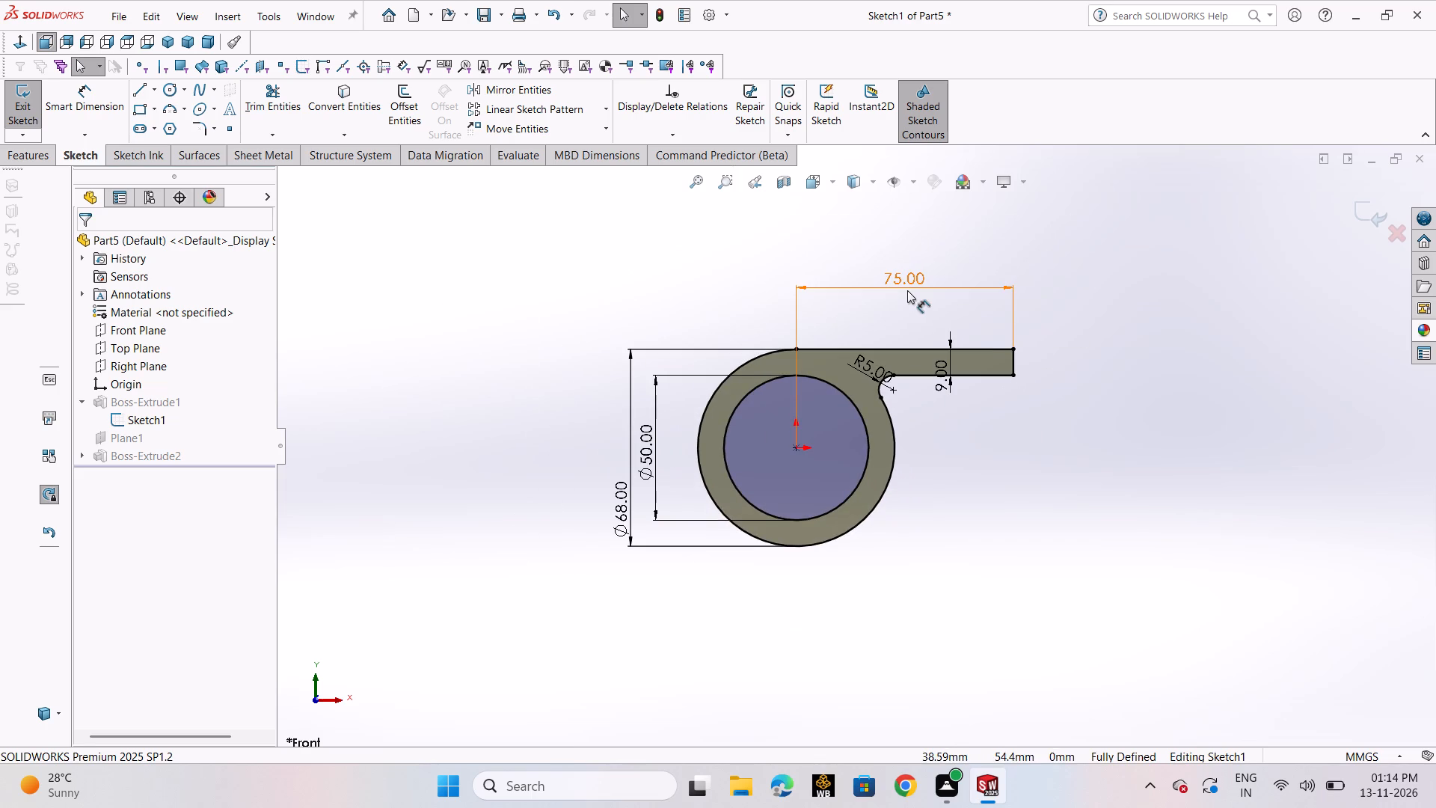
double_click(907, 290)
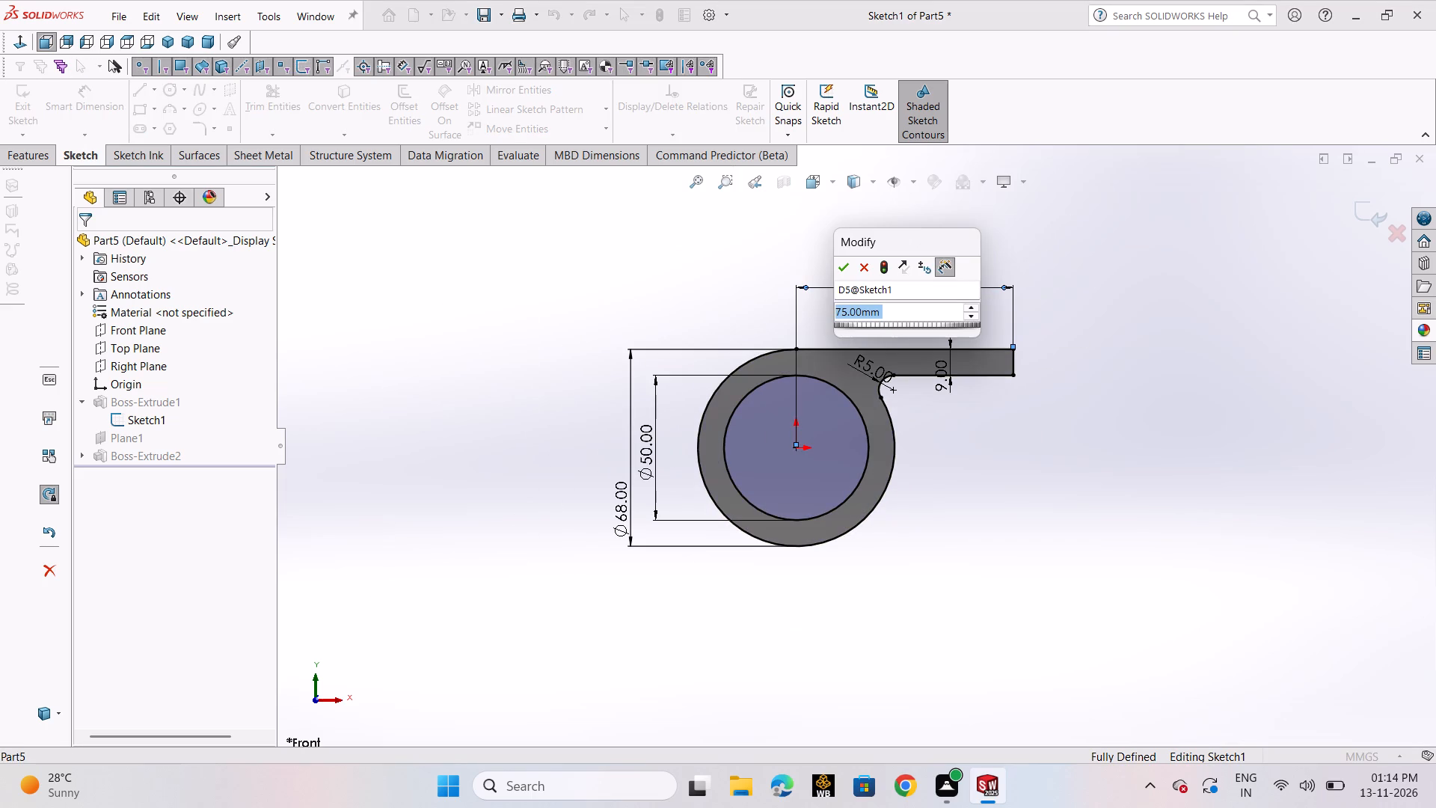
text(75-15)
key(Return)
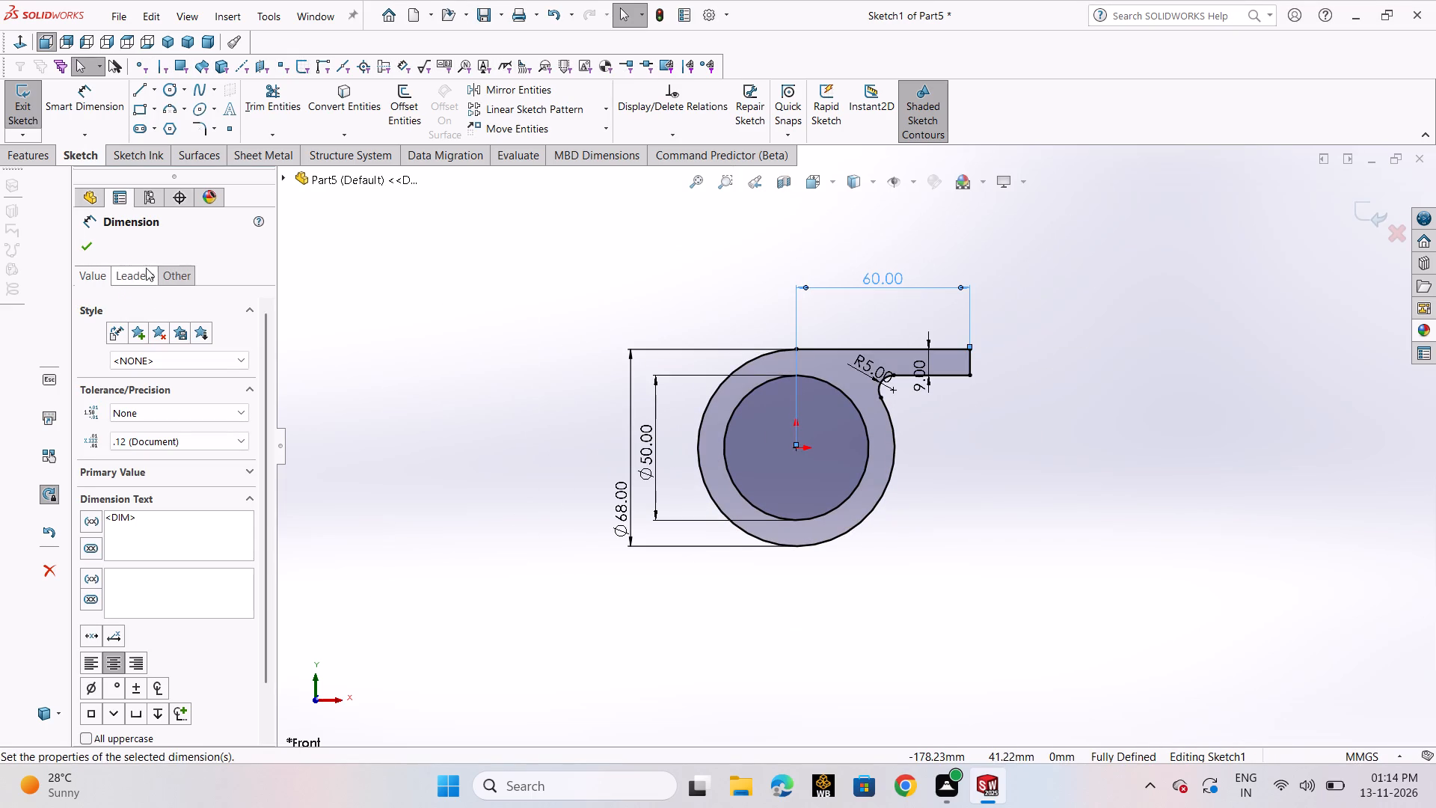
click(82, 249)
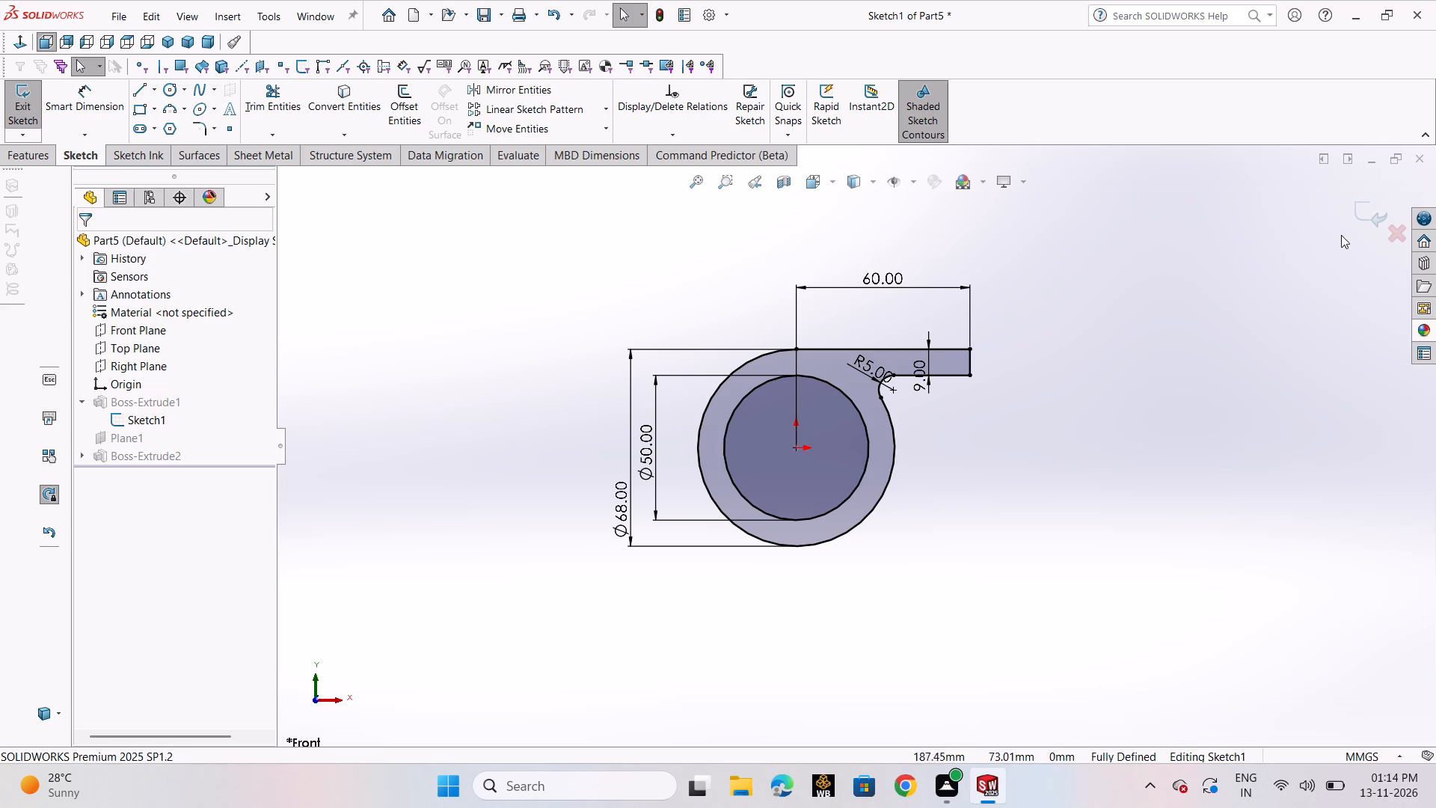
click(1360, 222)
click(1363, 212)
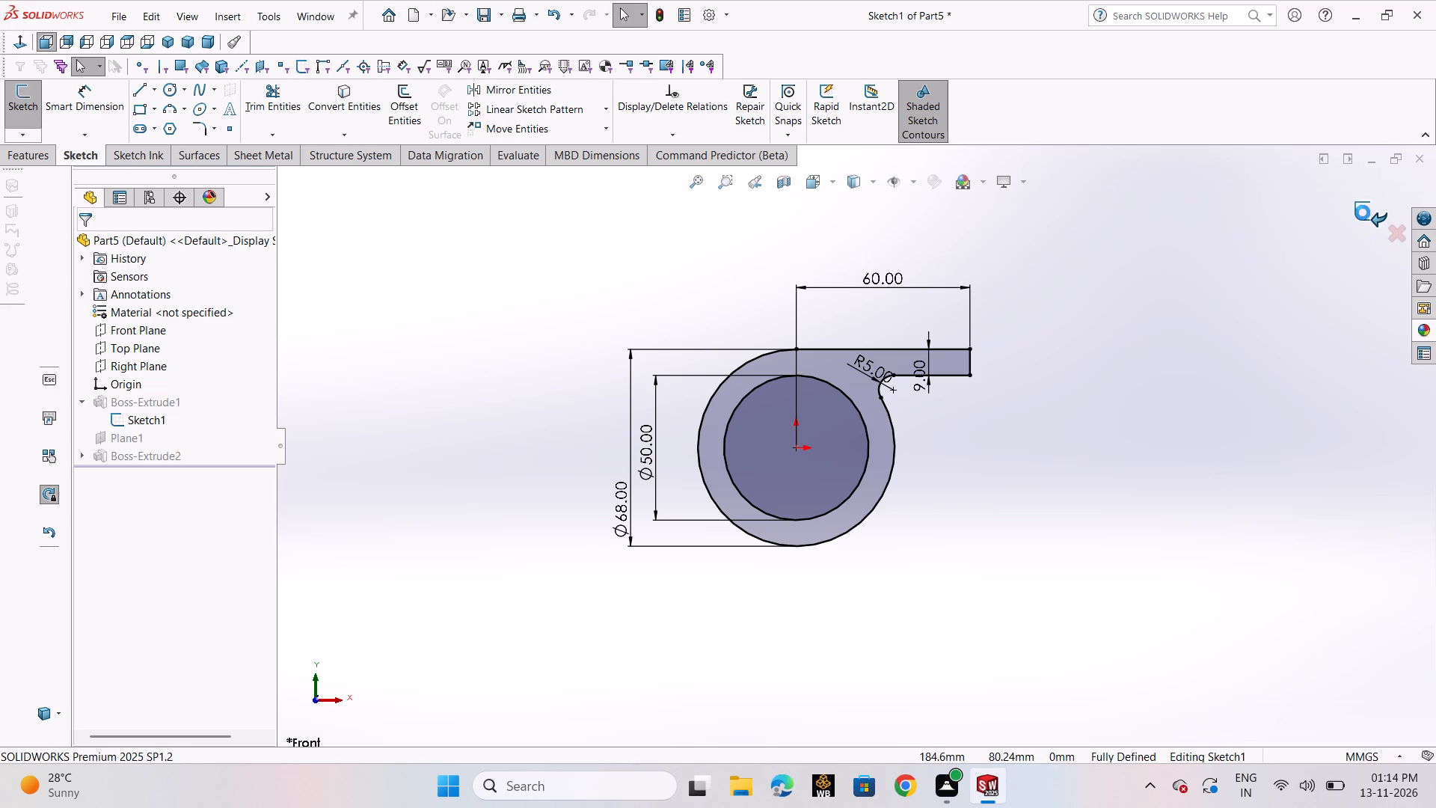
Hide the reference geometry display, including Plane1, in the model view.
scroll(1136, 366, up, 2)
middle_drag(1174, 330, 1178, 476)
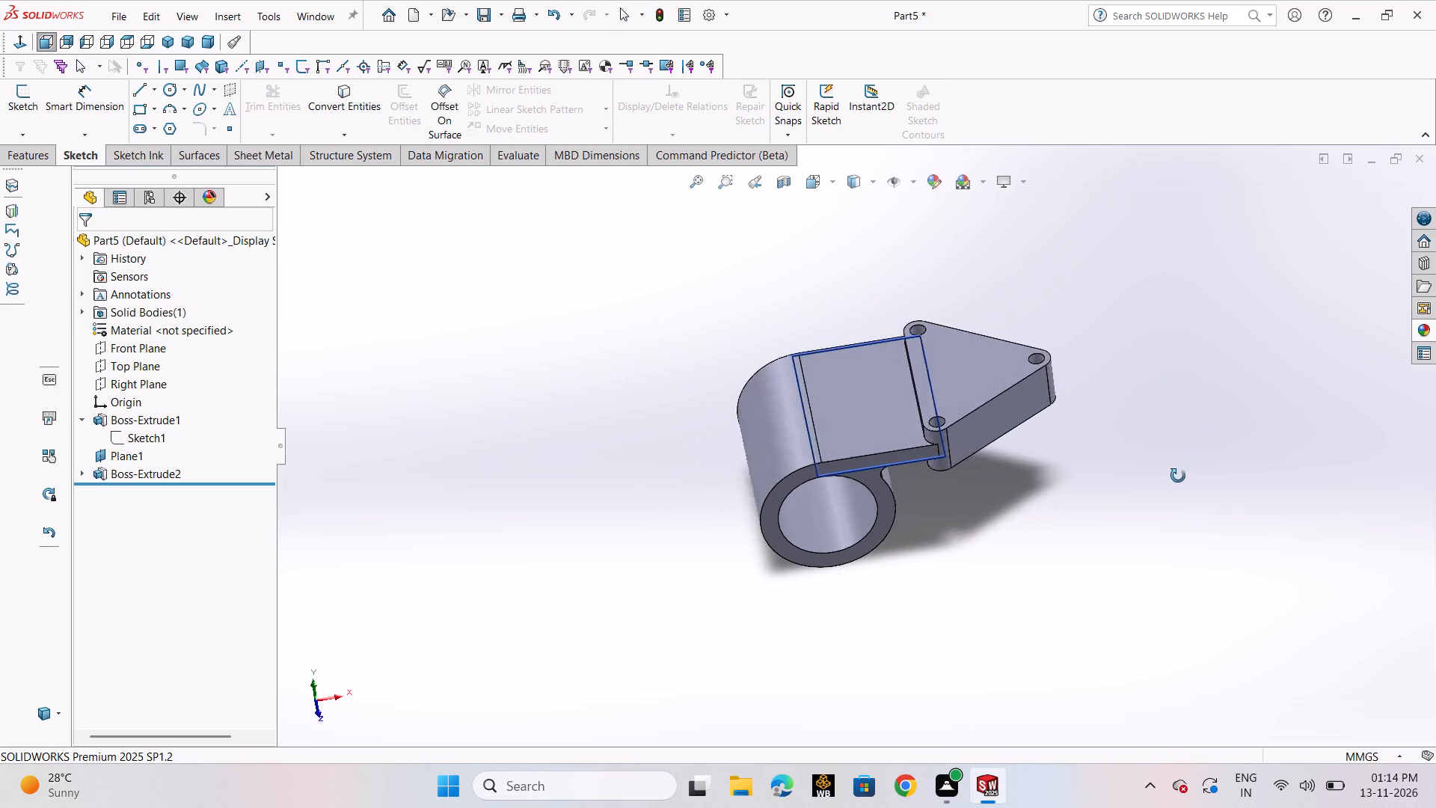
middle_drag(1178, 476, 1164, 444)
click(1110, 451)
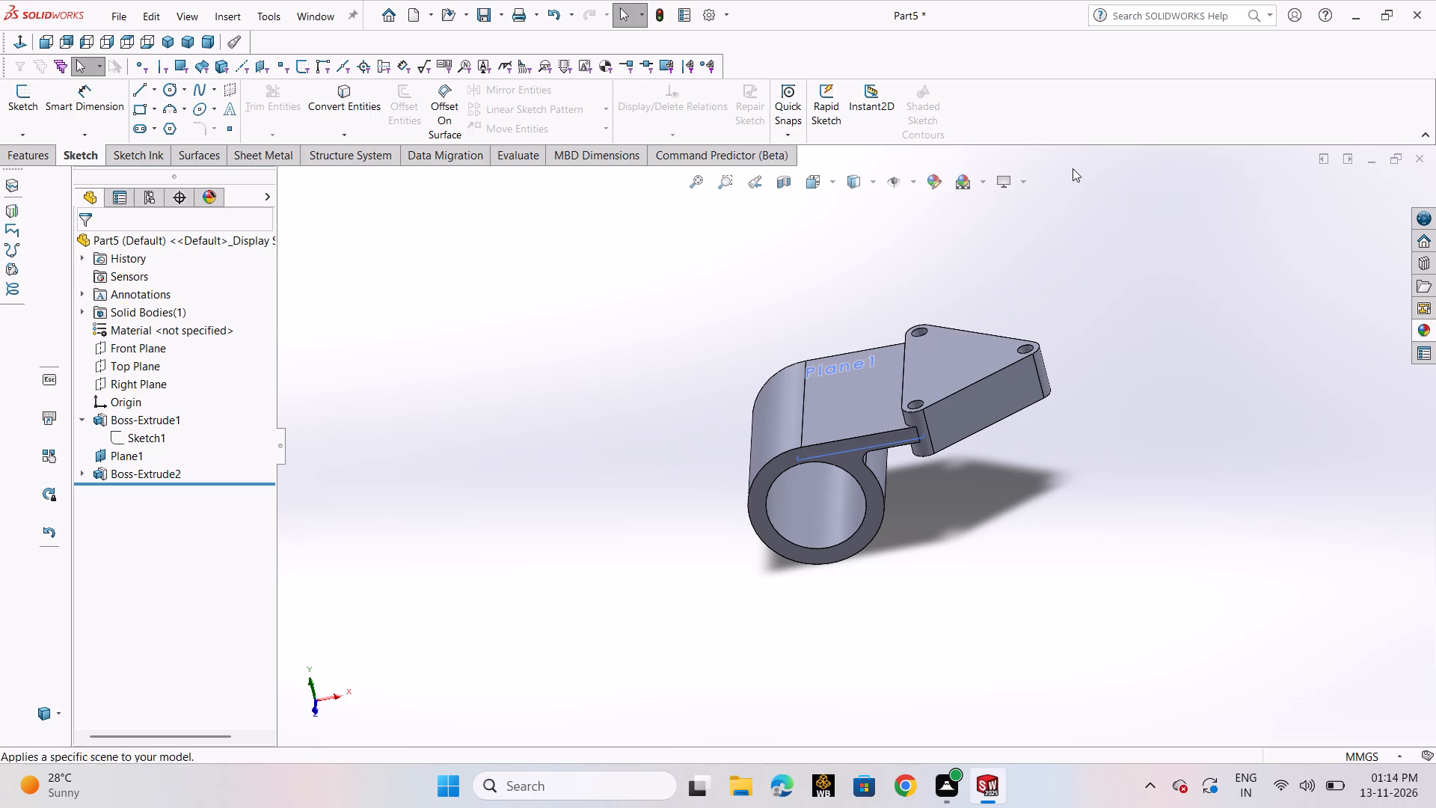
click(897, 186)
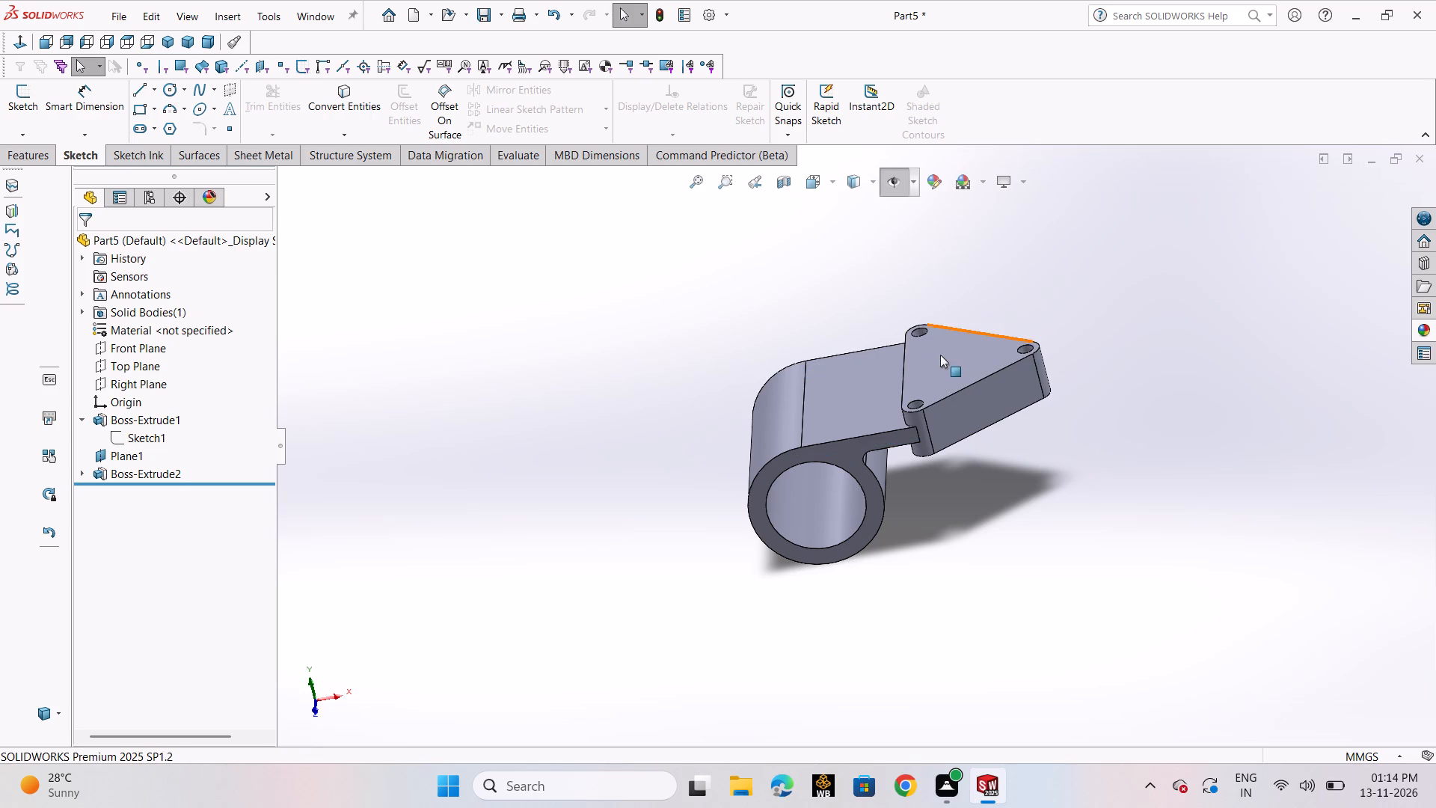
Start a sketch on the flange's top face and draw a circle level with the origin, about 19.6 mm in diameter, near the triangle's middle.
click(941, 357)
click(1025, 317)
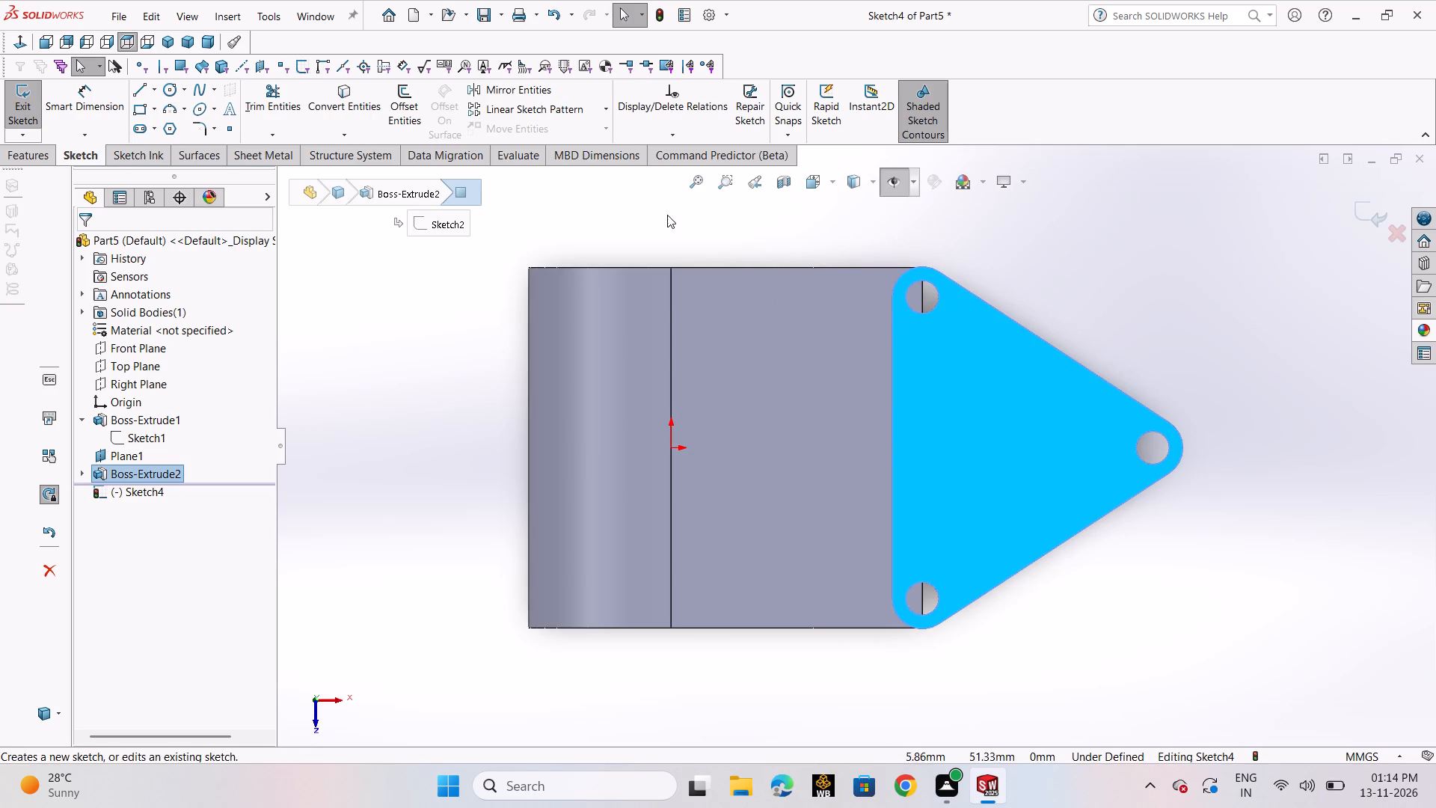
click(166, 96)
click(173, 114)
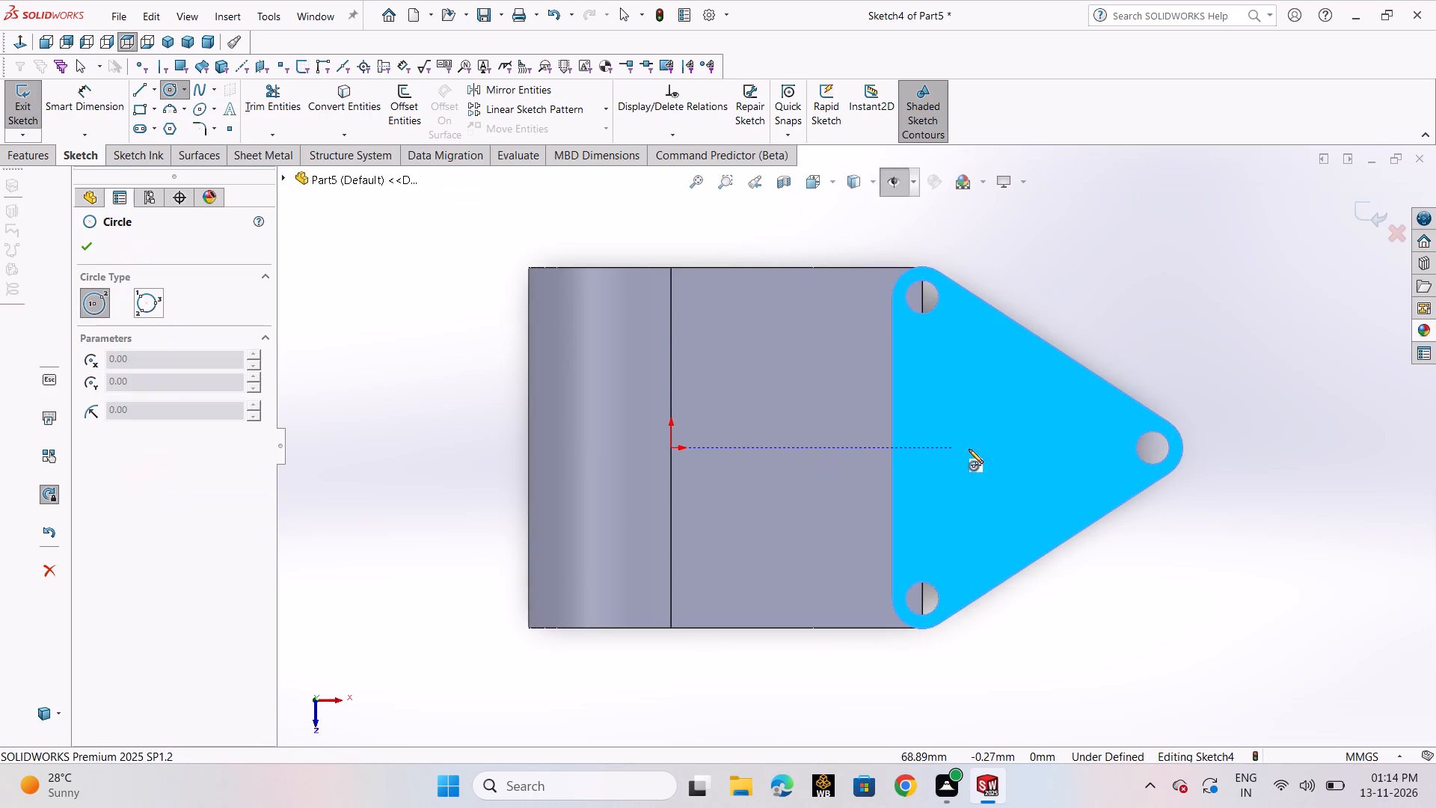
click(1009, 447)
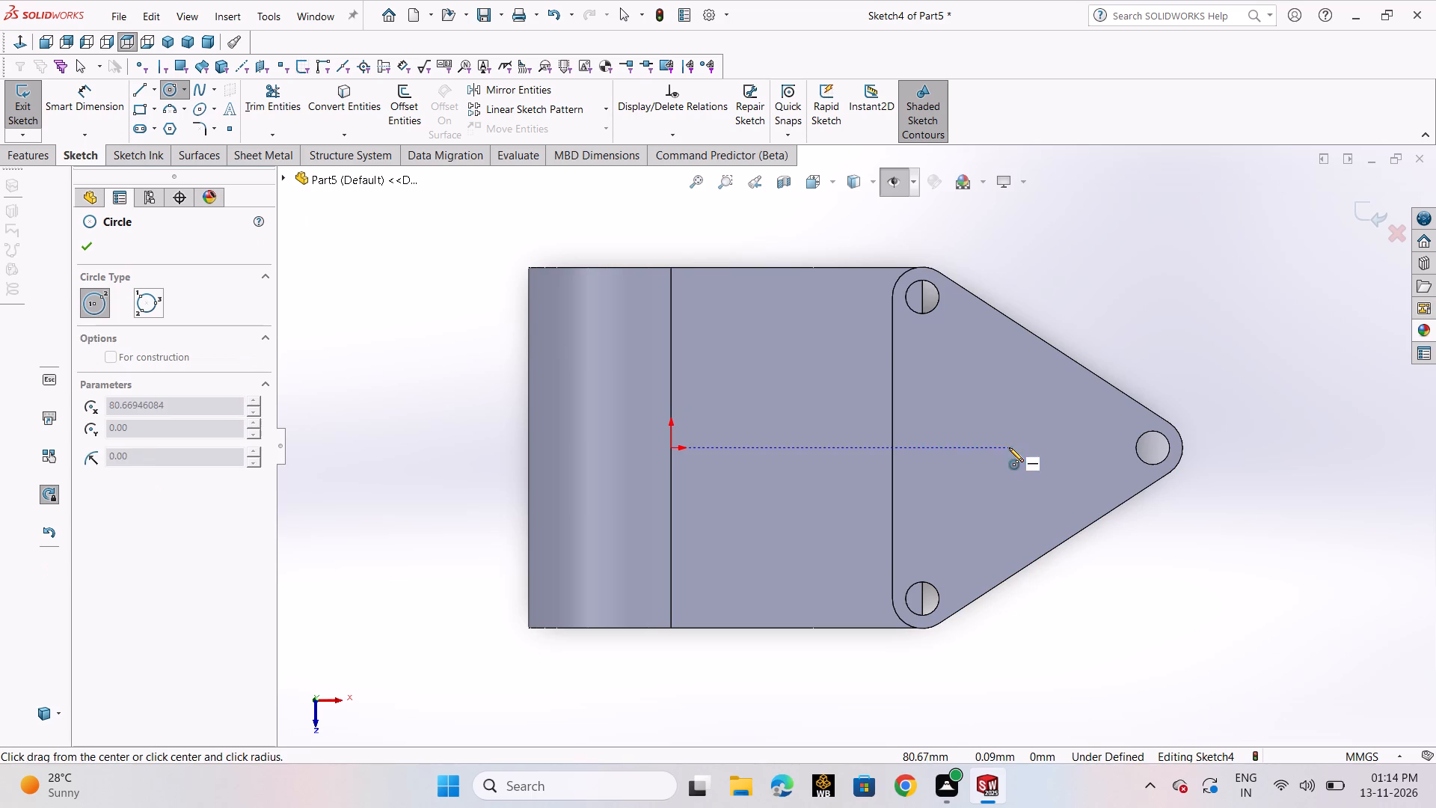
click(1023, 486)
right_click(1023, 486)
click(1043, 490)
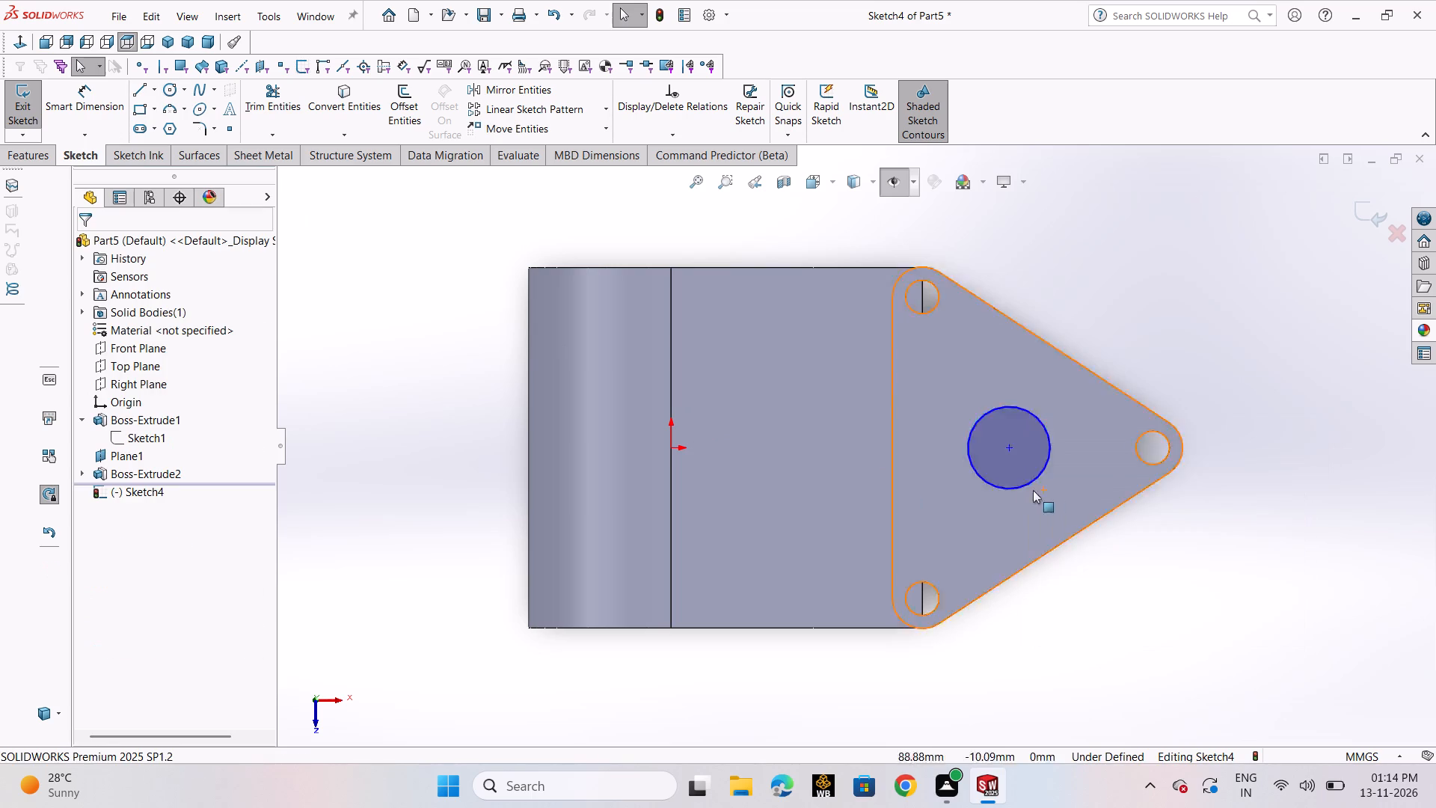
Dimension the circle on the flange face to a diameter of 32 mm.
click(87, 104)
click(1047, 460)
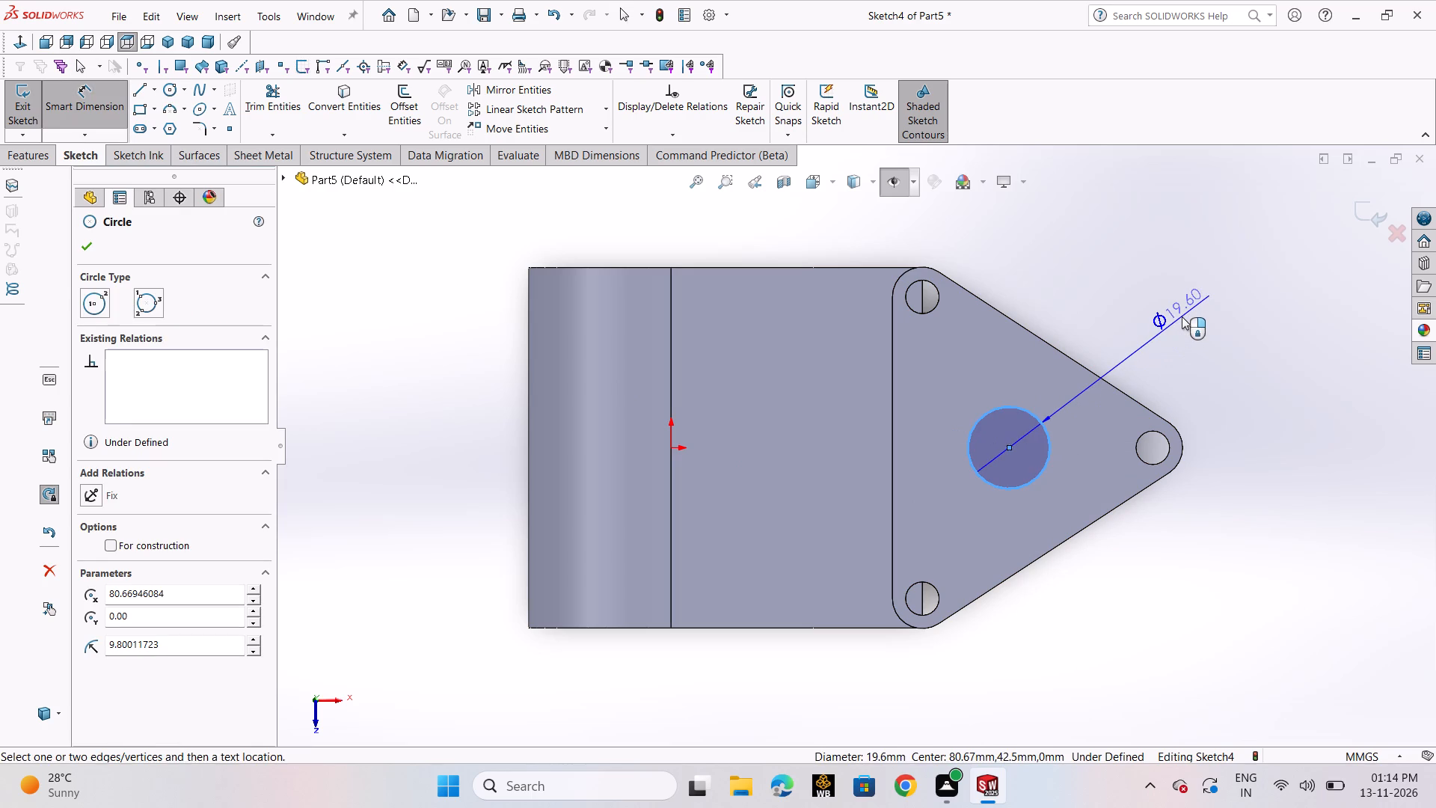
click(1182, 316)
right_click(1182, 316)
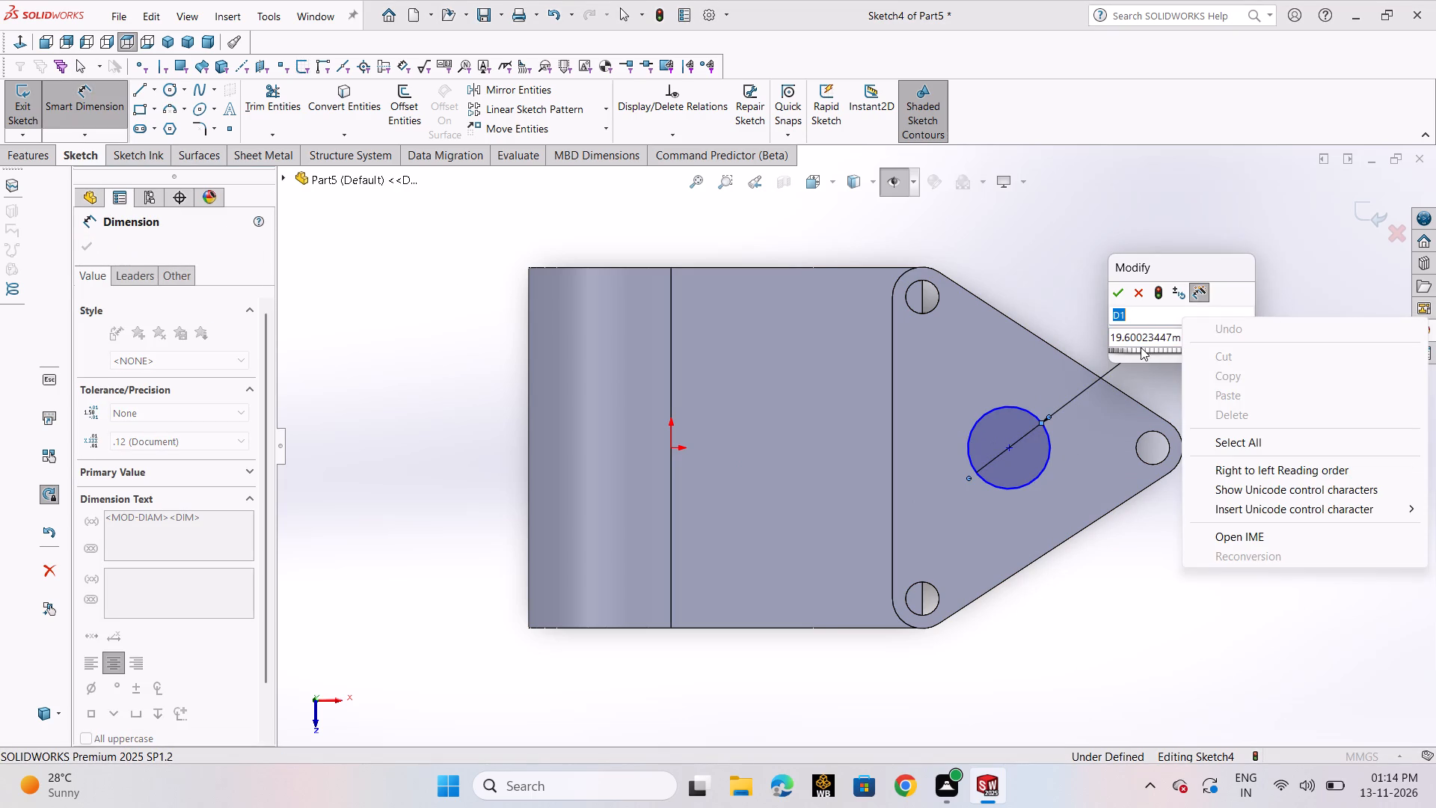
click(1145, 334)
double_click(1199, 343)
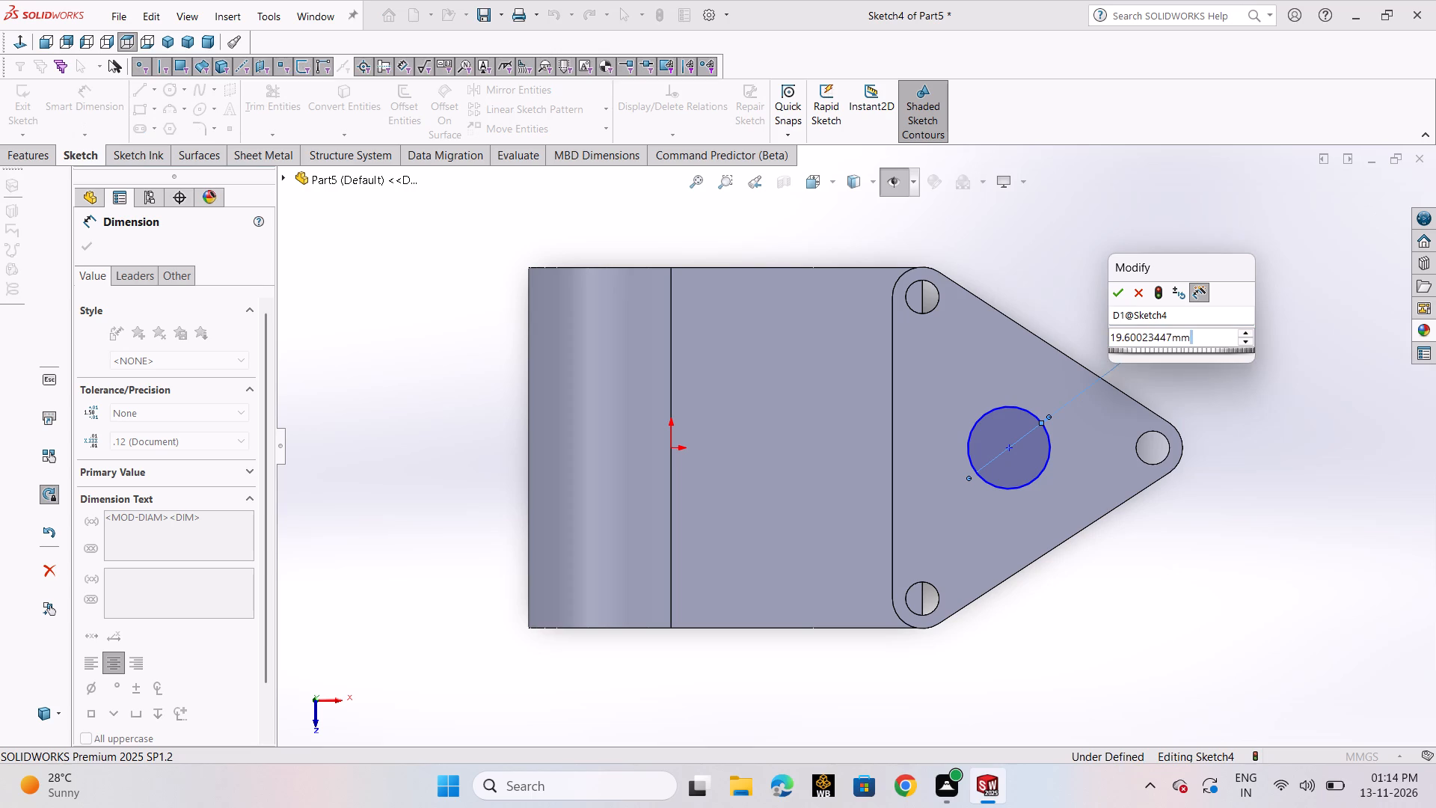
text(32)
key(Return)
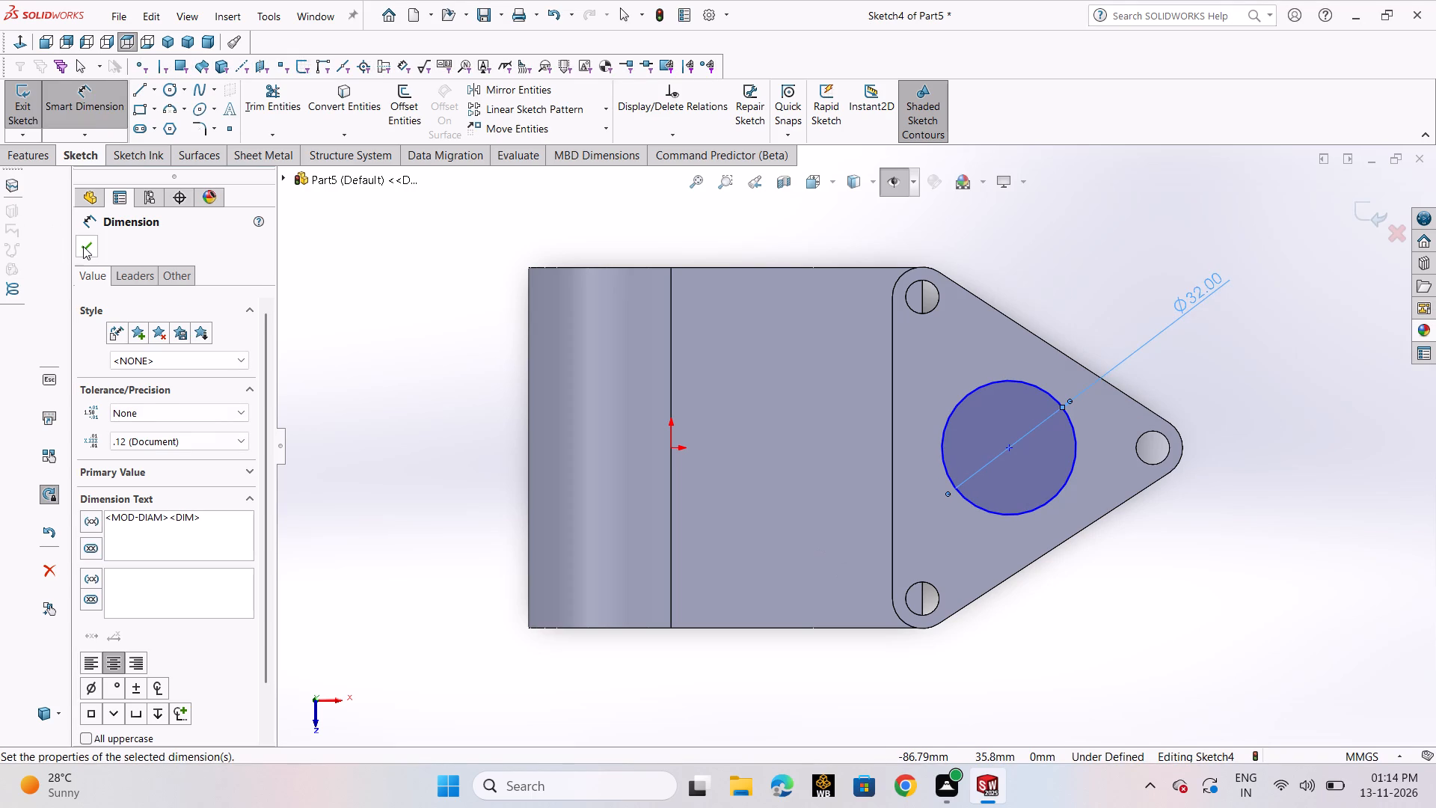
click(83, 246)
Sketch a concentric inner circle with a radius of about 11.9 mm inside the 32 mm circle.
click(167, 94)
click(177, 113)
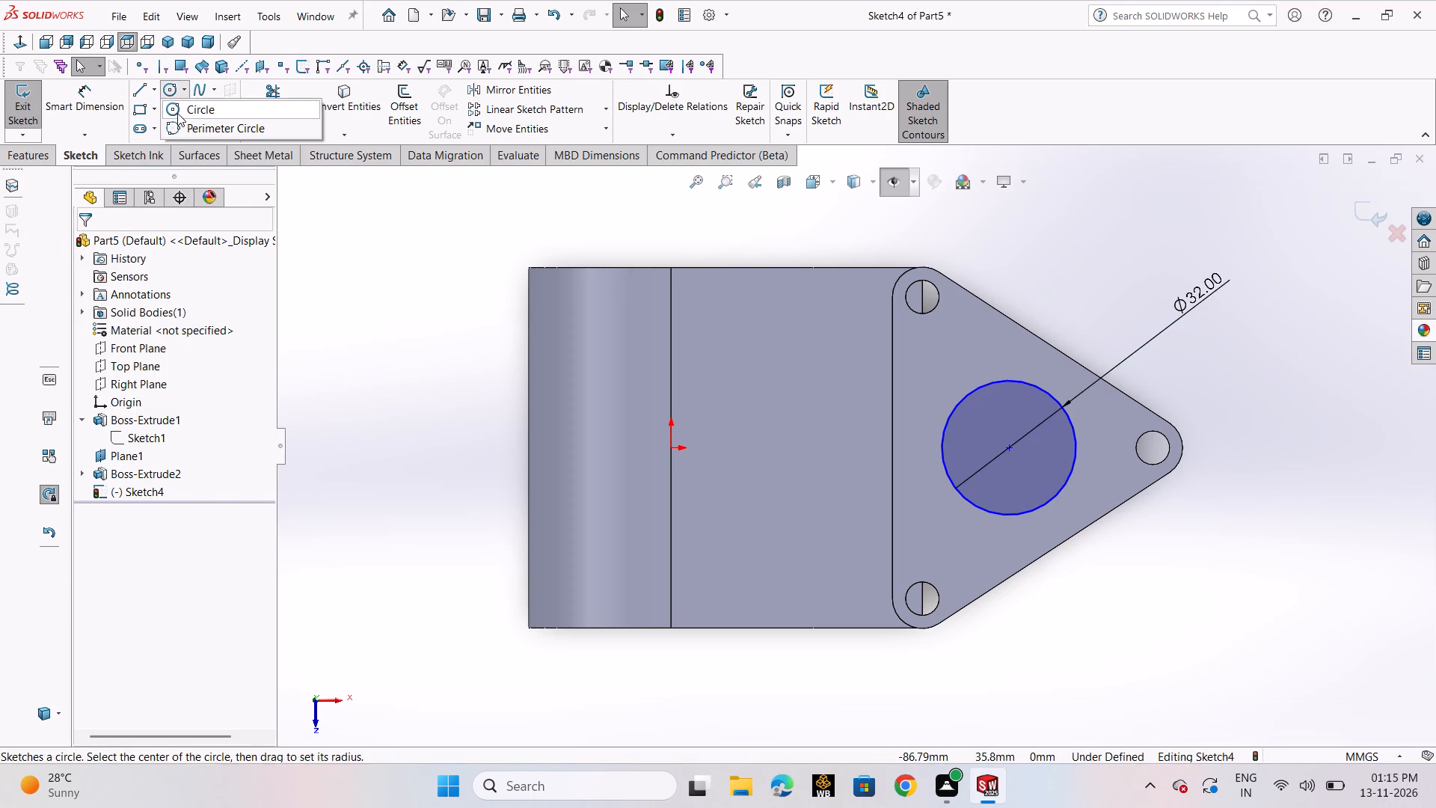
click(1012, 448)
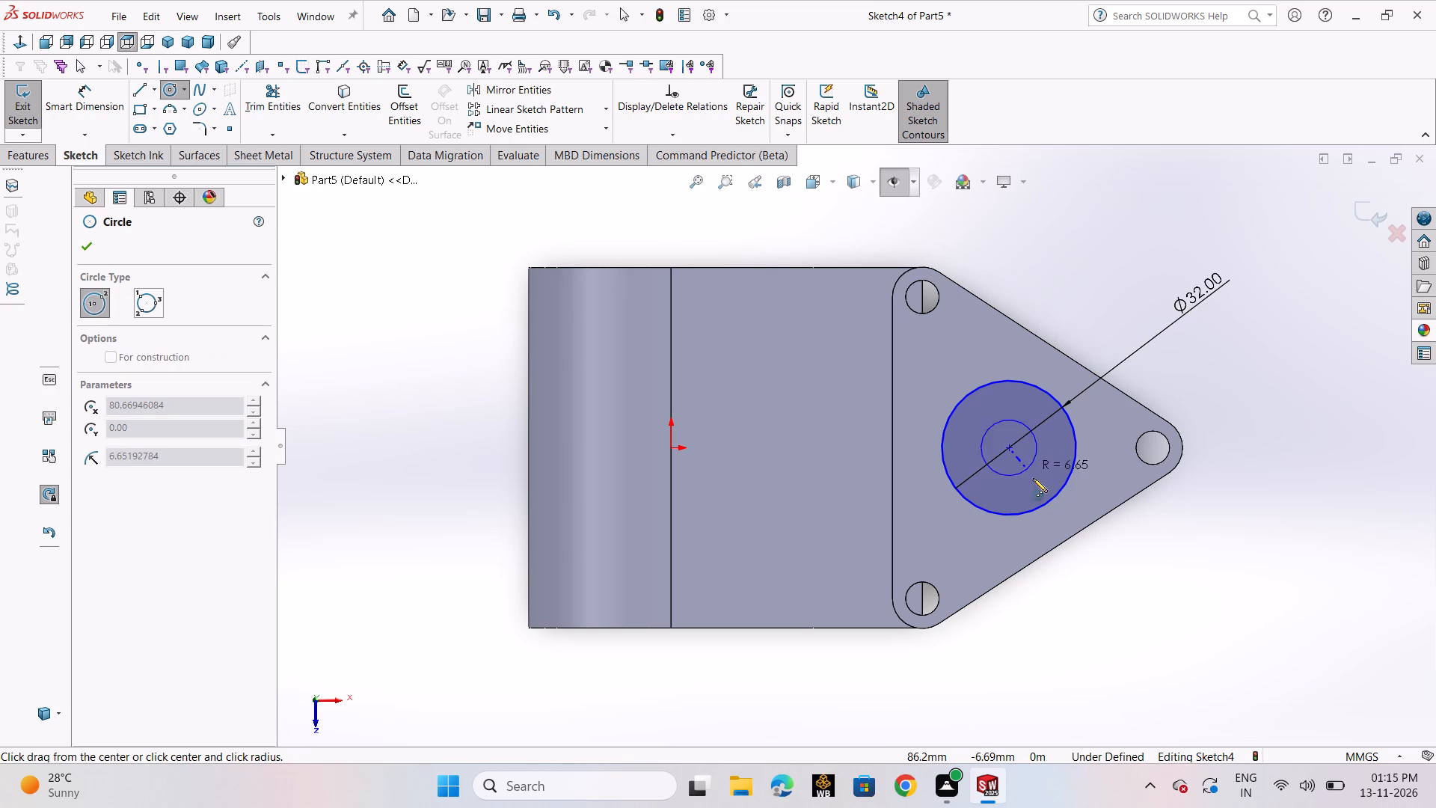
click(1035, 490)
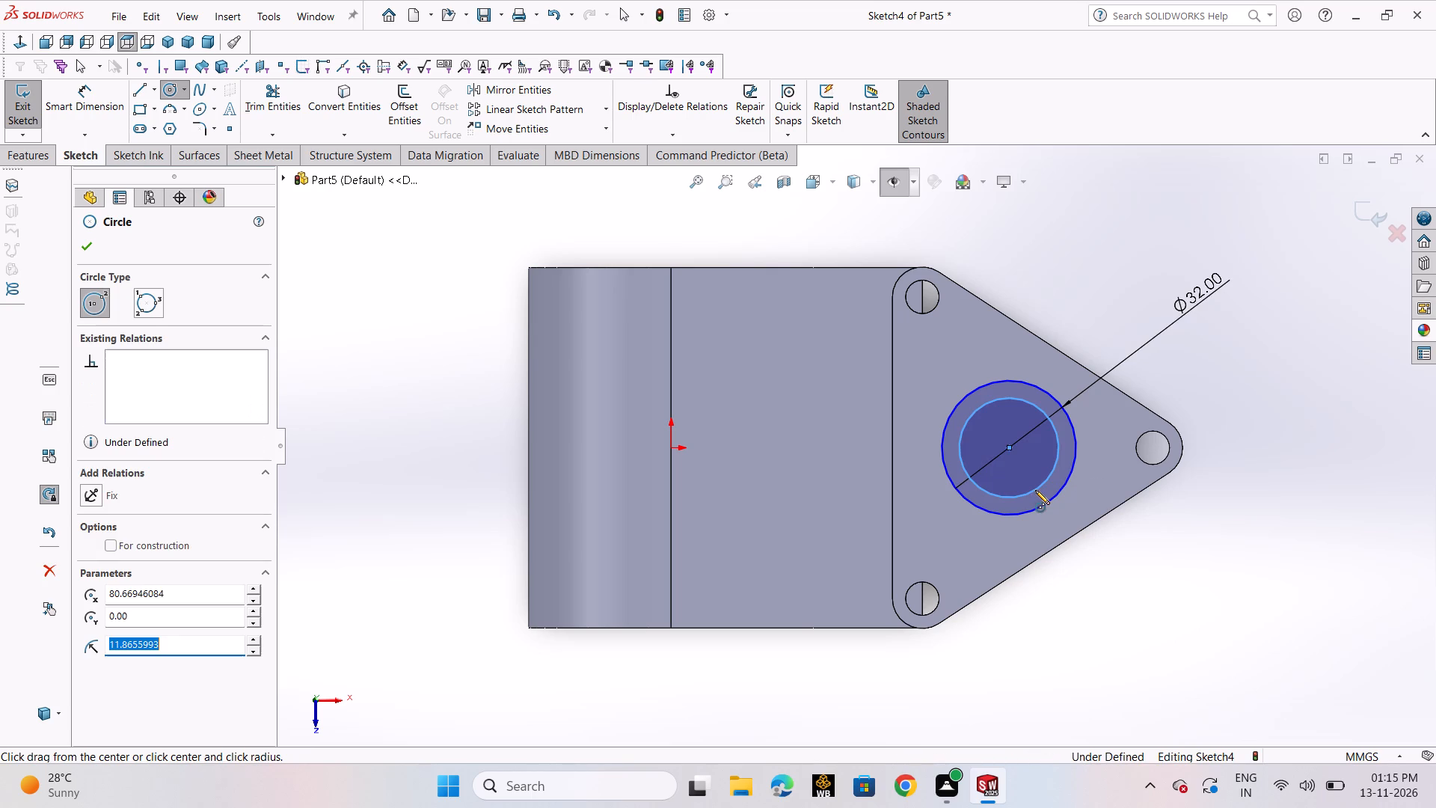
Set the inner circle's radius to 10 mm and add a diameter dimension to it.
text(10)
key(Return)
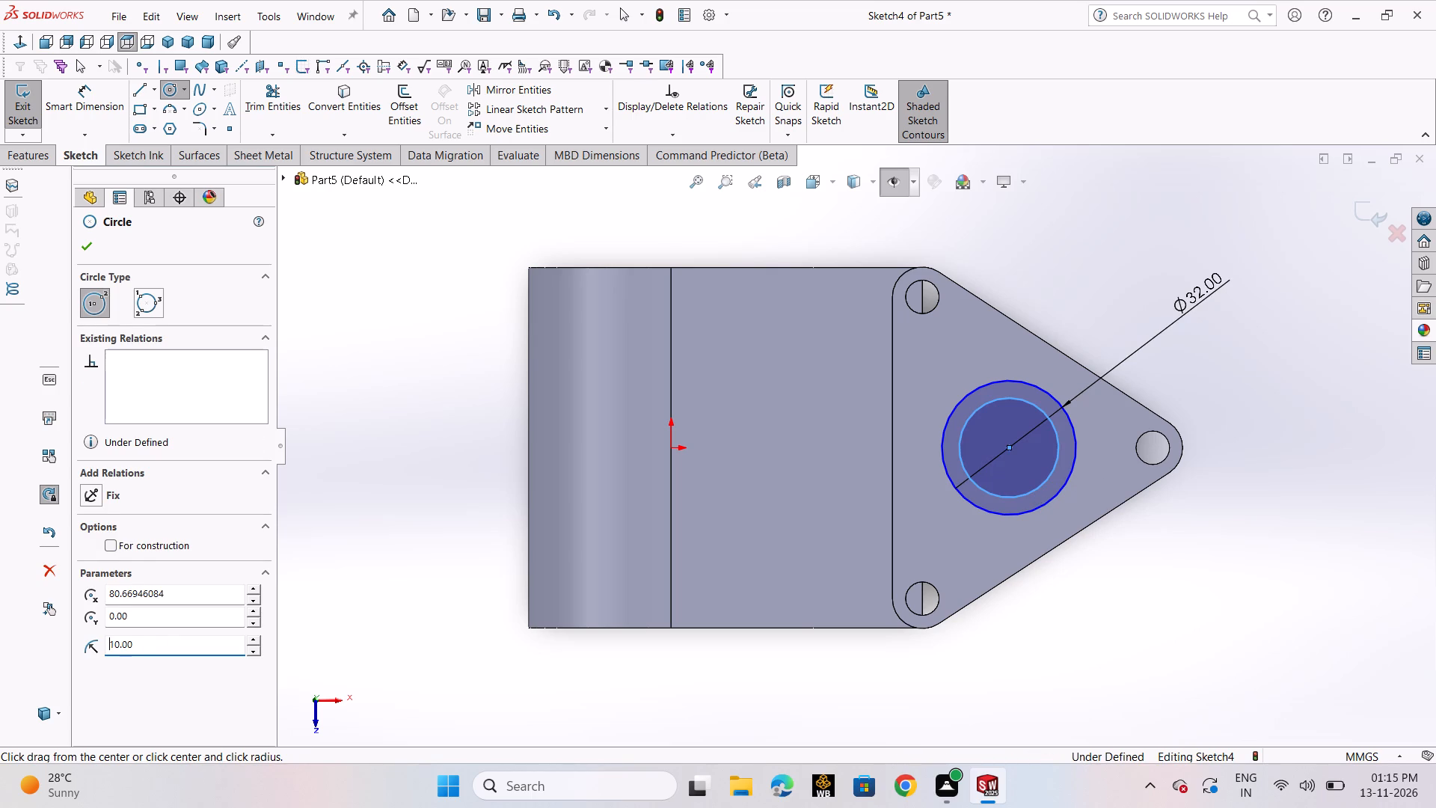
click(94, 111)
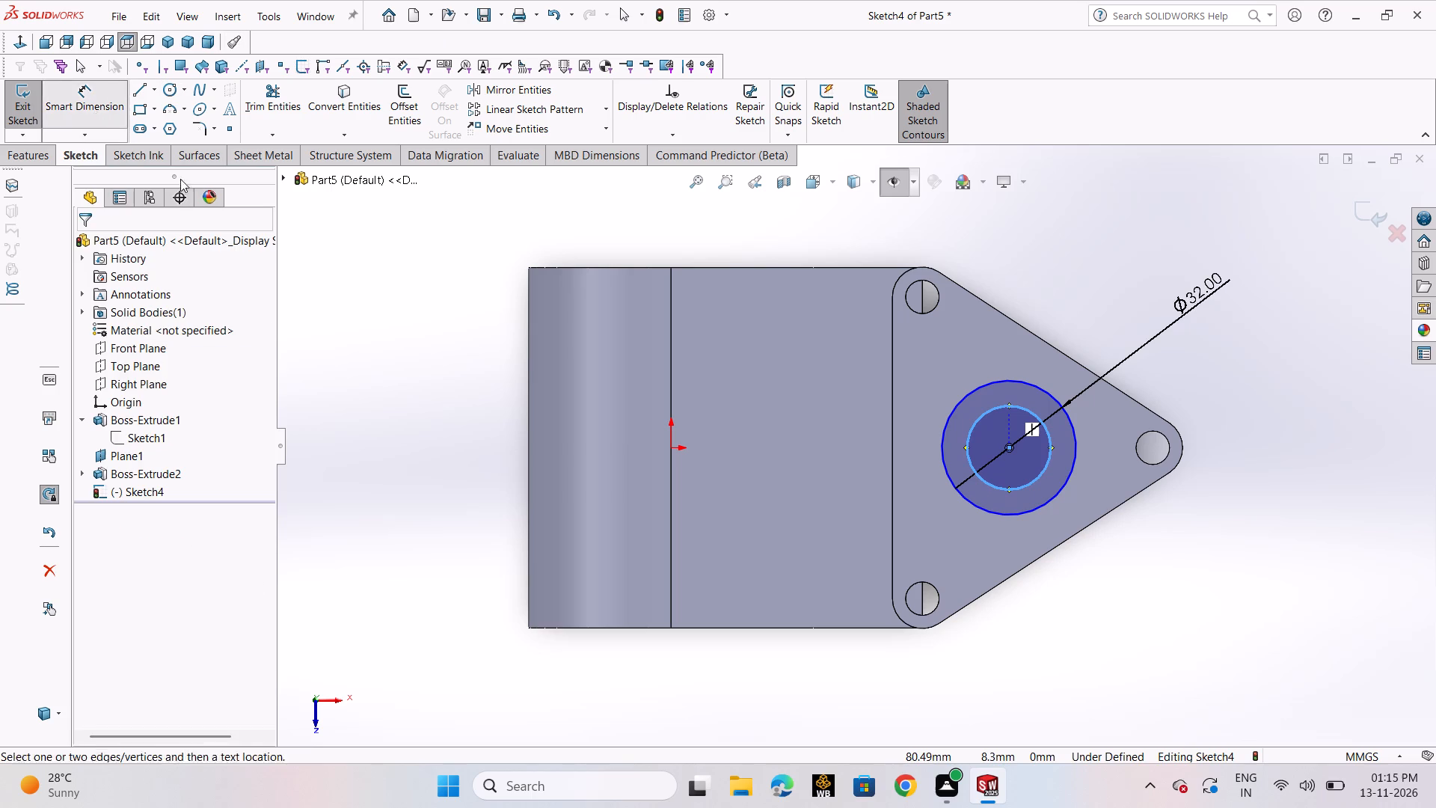
click(1004, 486)
click(1069, 652)
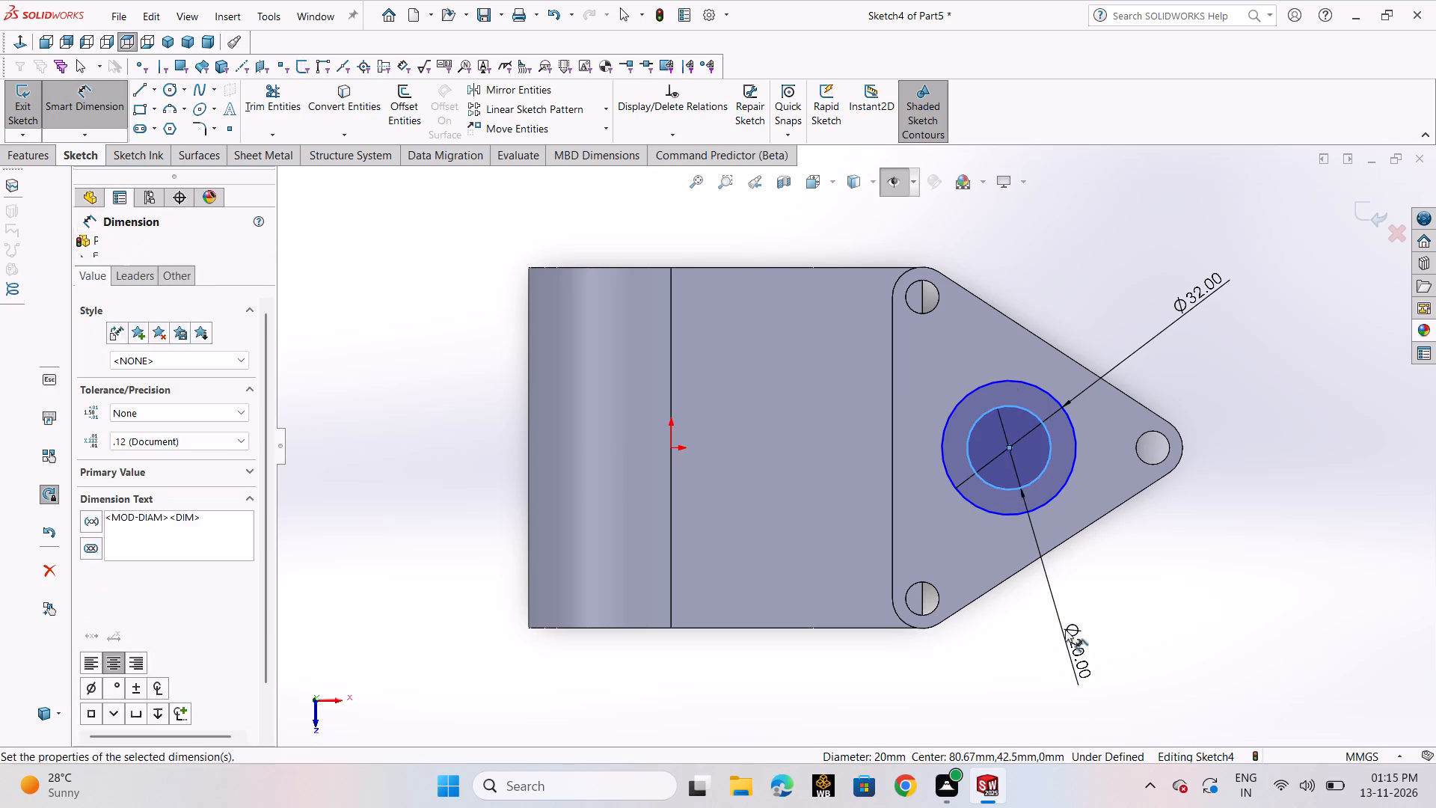
click(1013, 629)
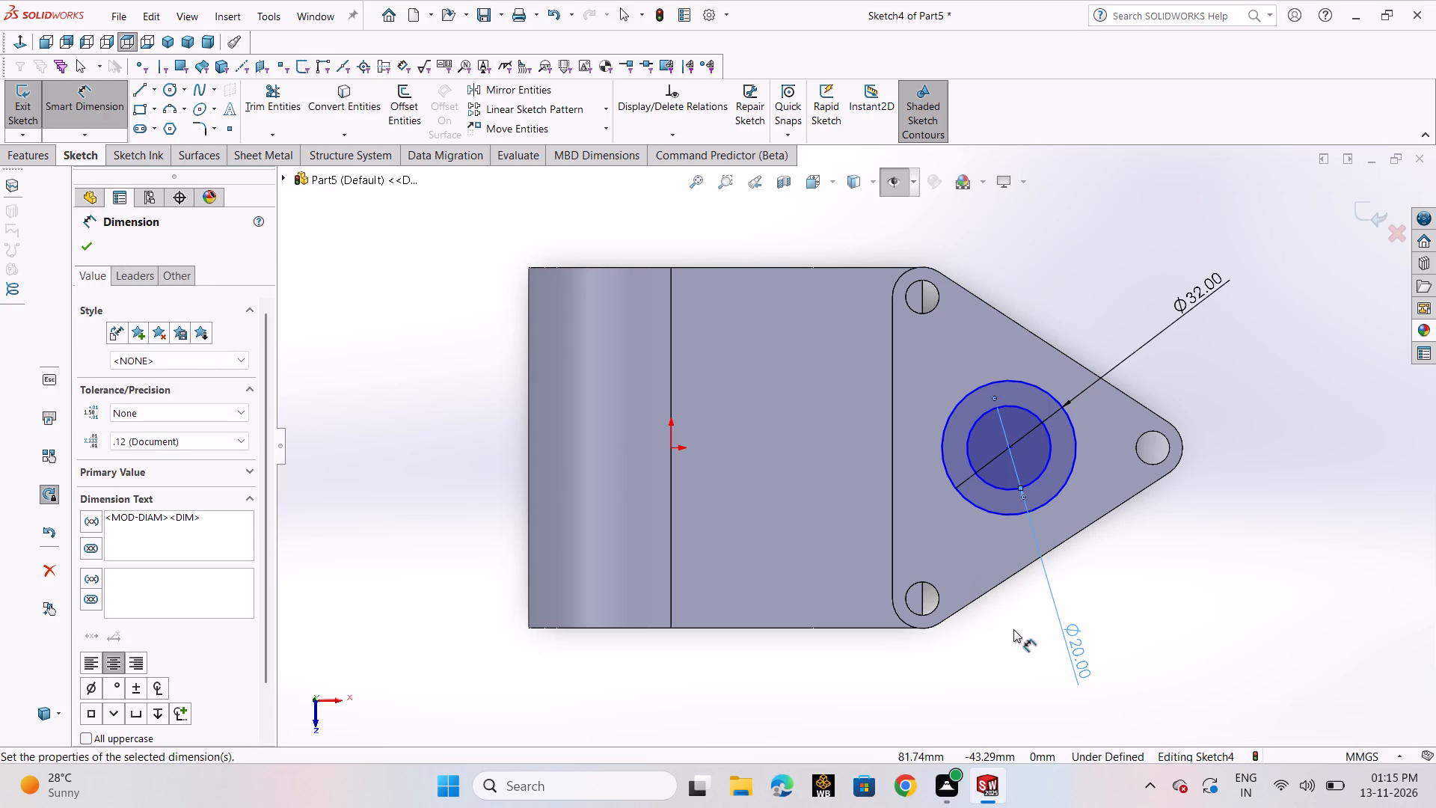
Draw a horizontal construction centreline about 168 mm long from the flange's tip hole, through the circles' centre, to beyond the ring.
click(153, 94)
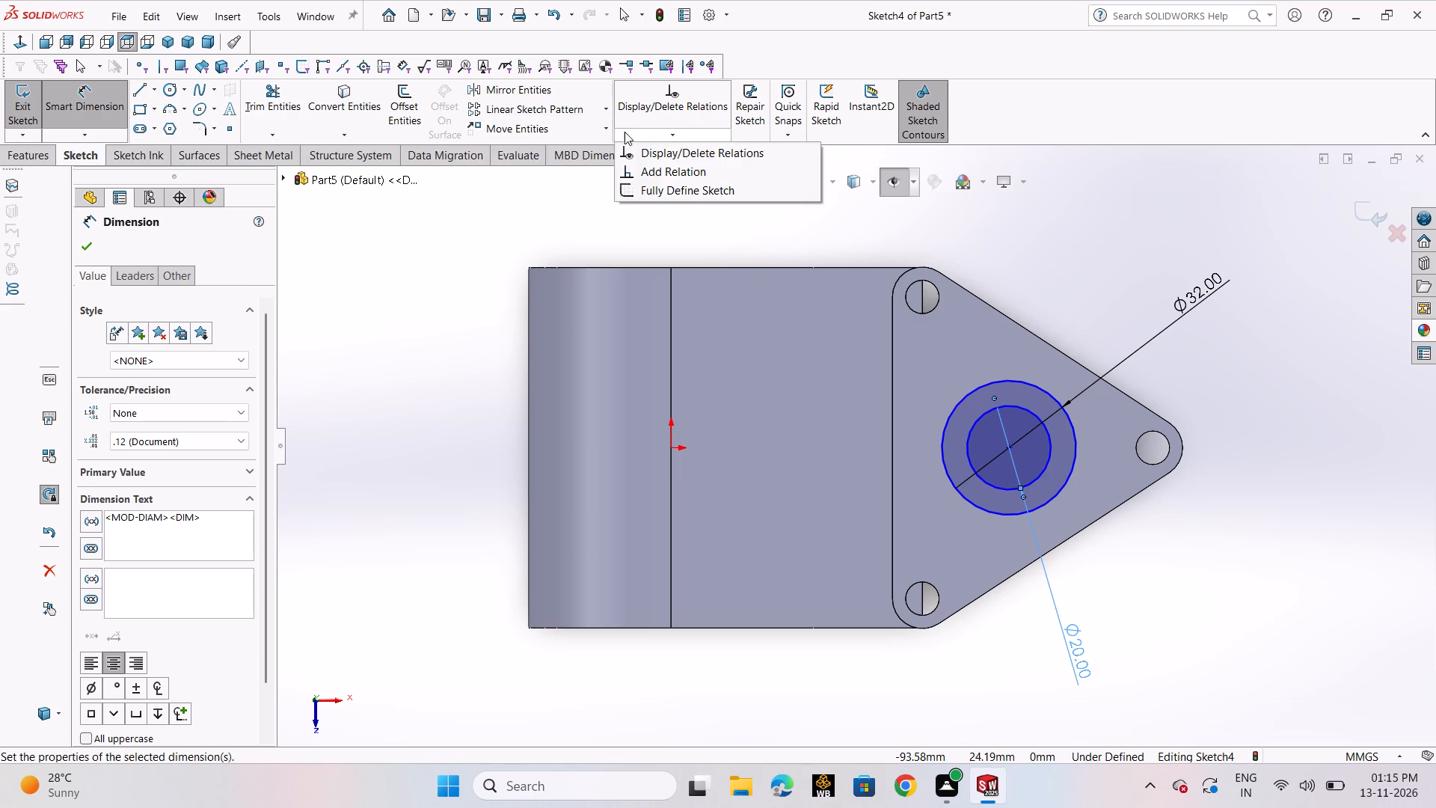
click(676, 136)
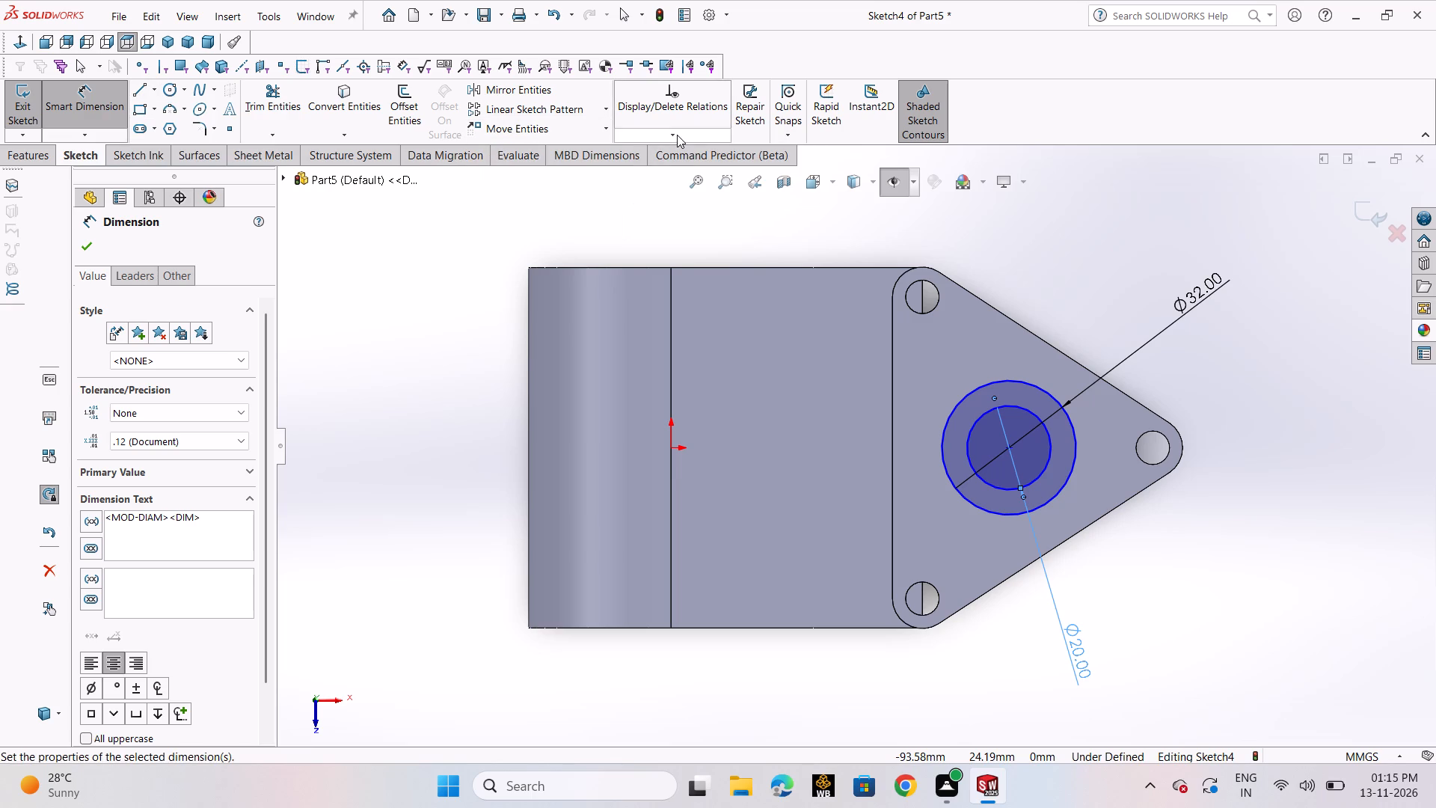
click(152, 90)
click(167, 132)
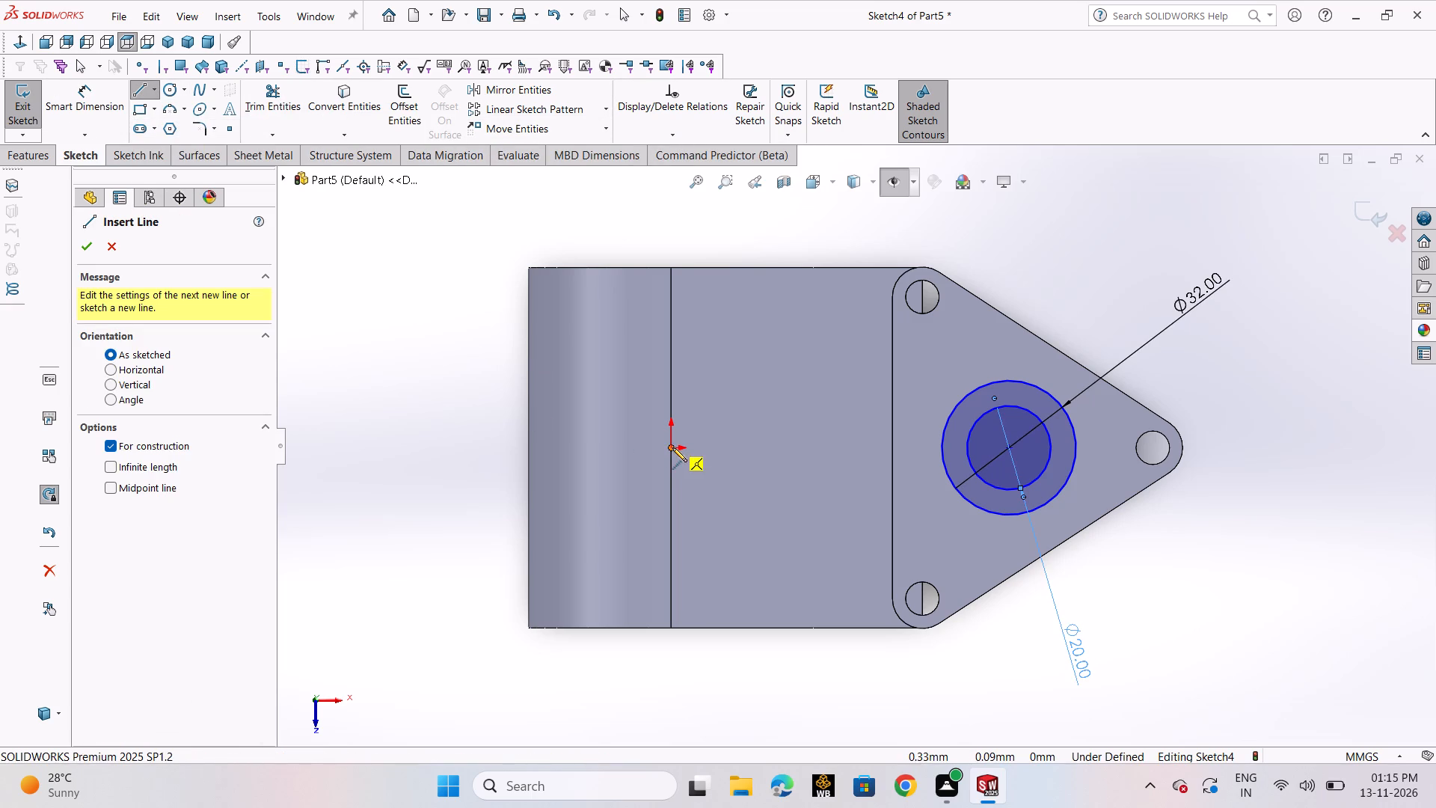
click(1155, 445)
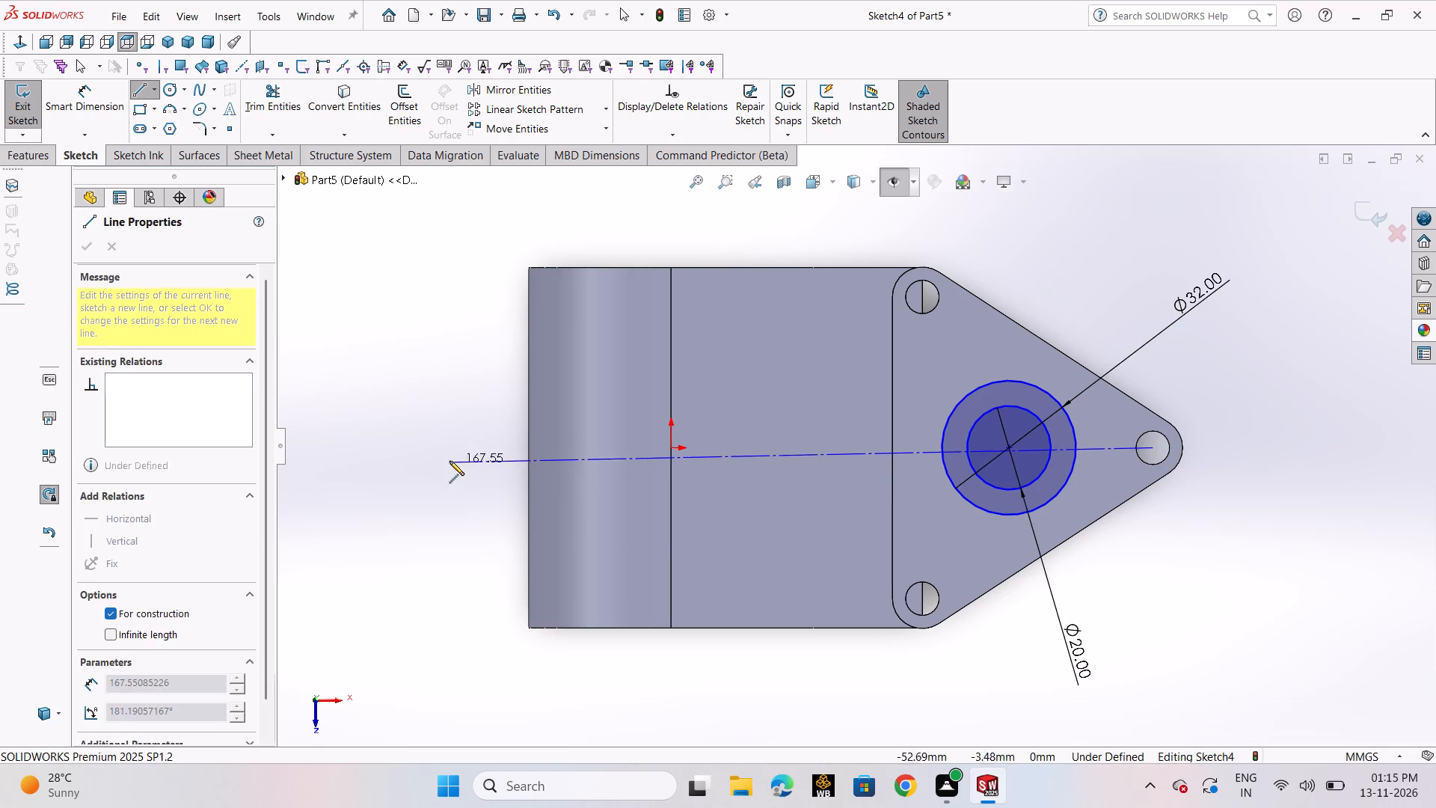
click(447, 447)
right_click(447, 447)
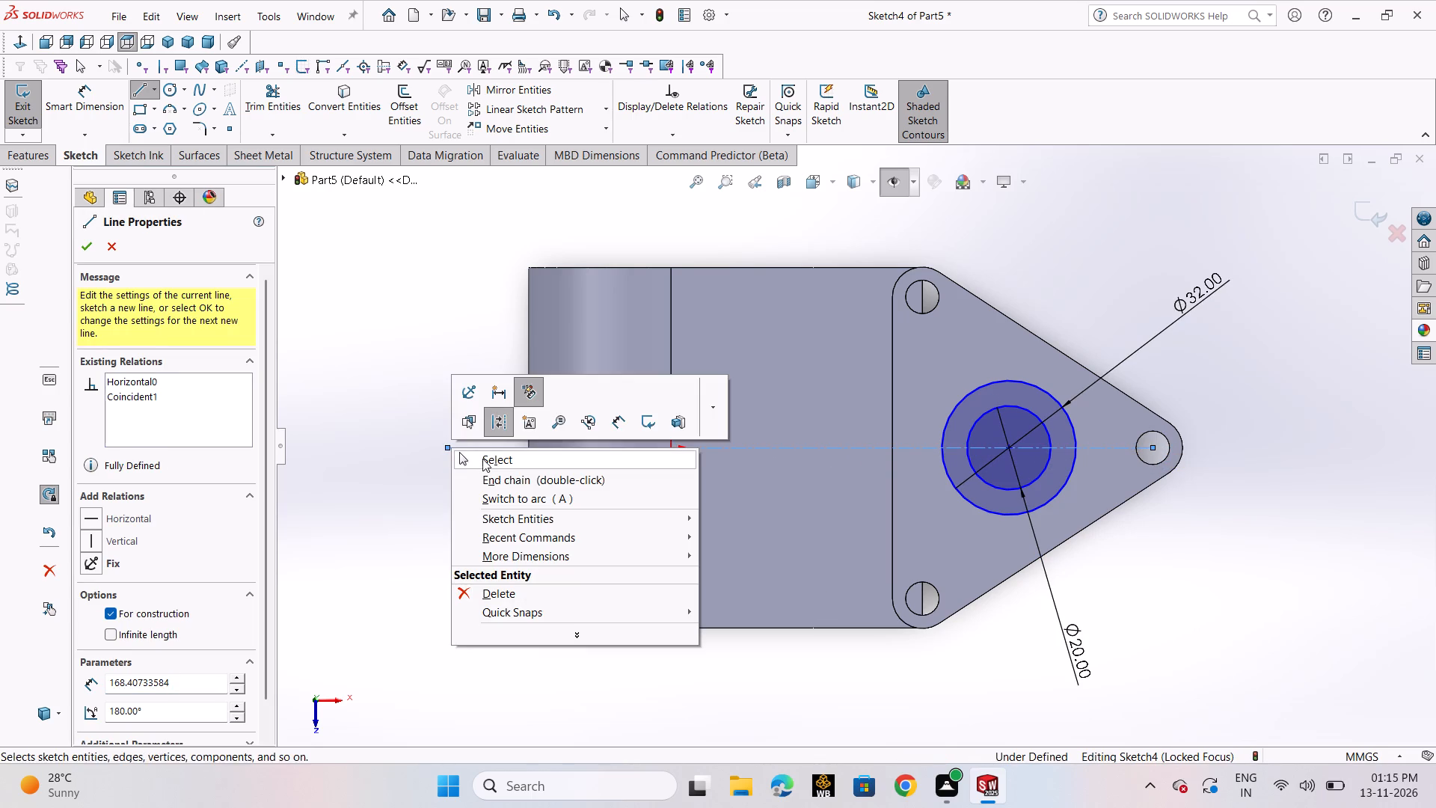
click(482, 459)
Dimension the horizontal distance from the origin to the concentric circles' centre as 75 mm.
scroll(1078, 444, down, 5)
scroll(864, 456, down, 4)
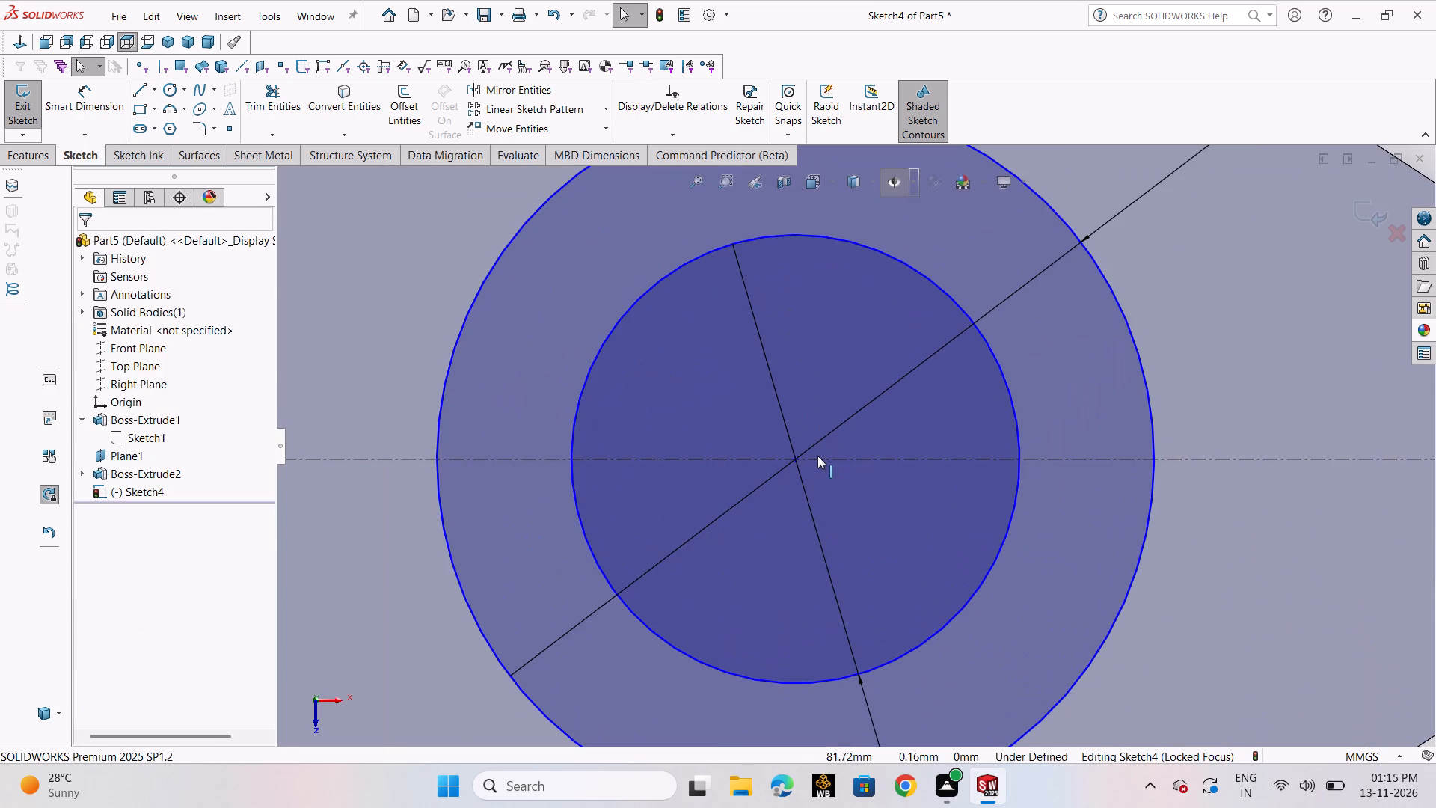
scroll(817, 456, up, 10)
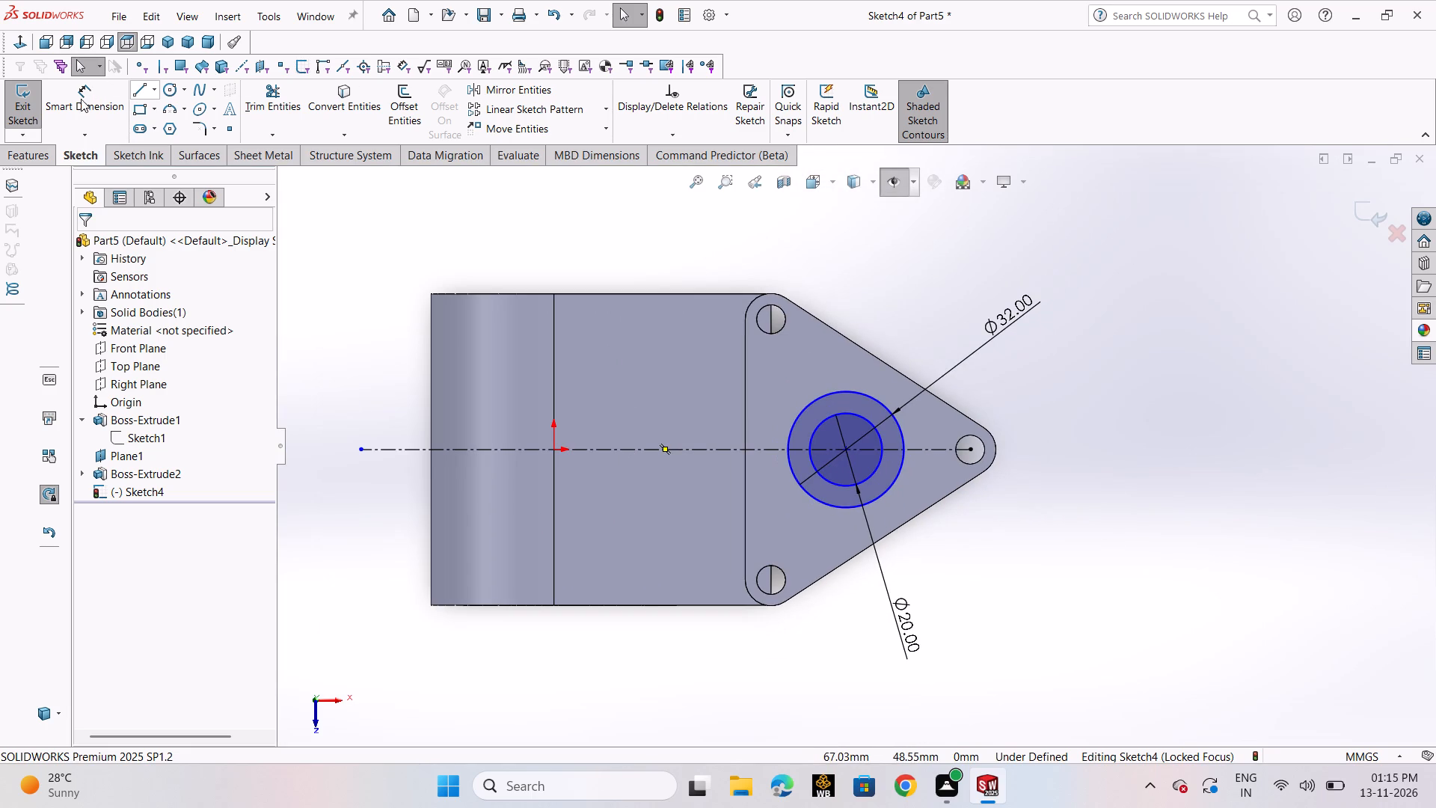
click(79, 102)
click(556, 450)
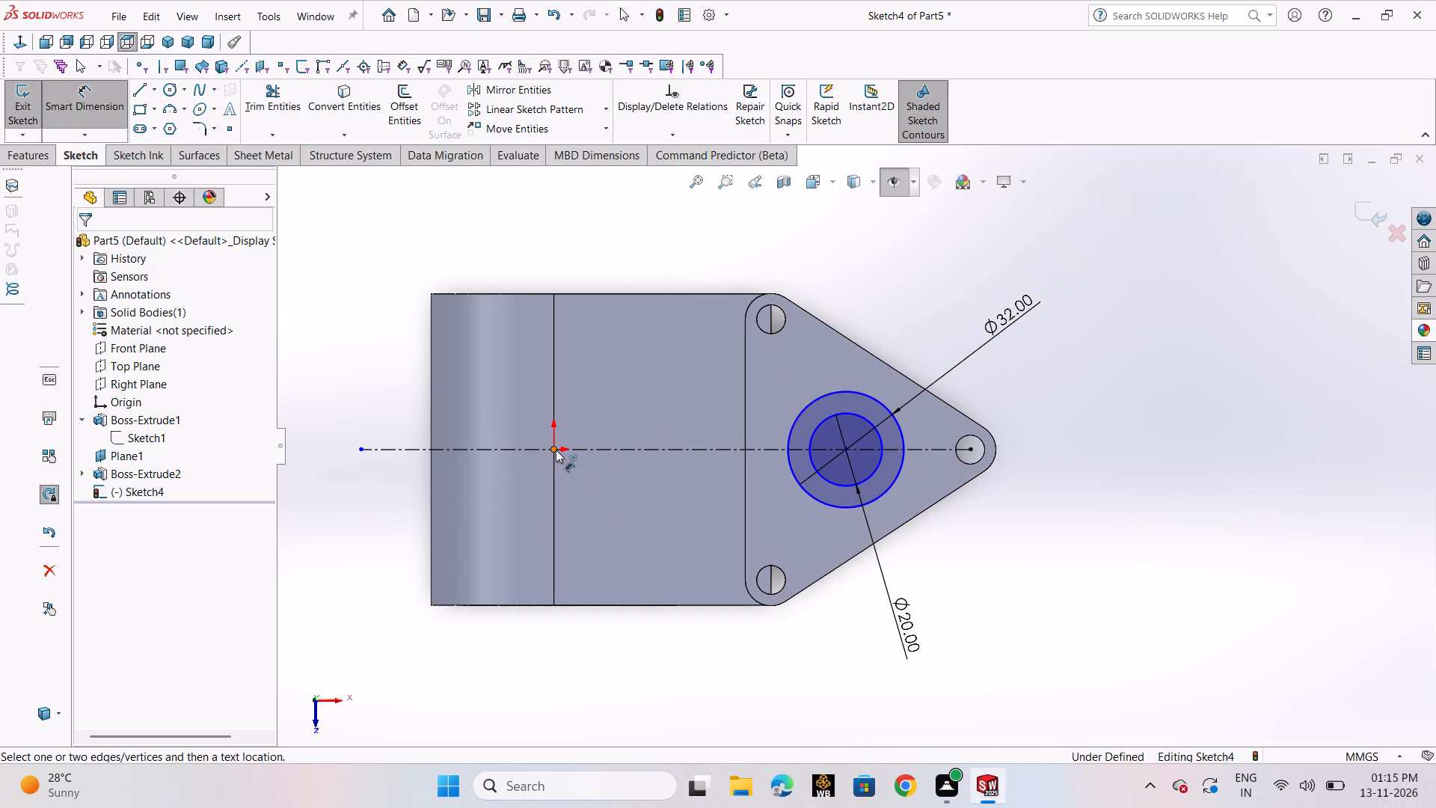
click(846, 453)
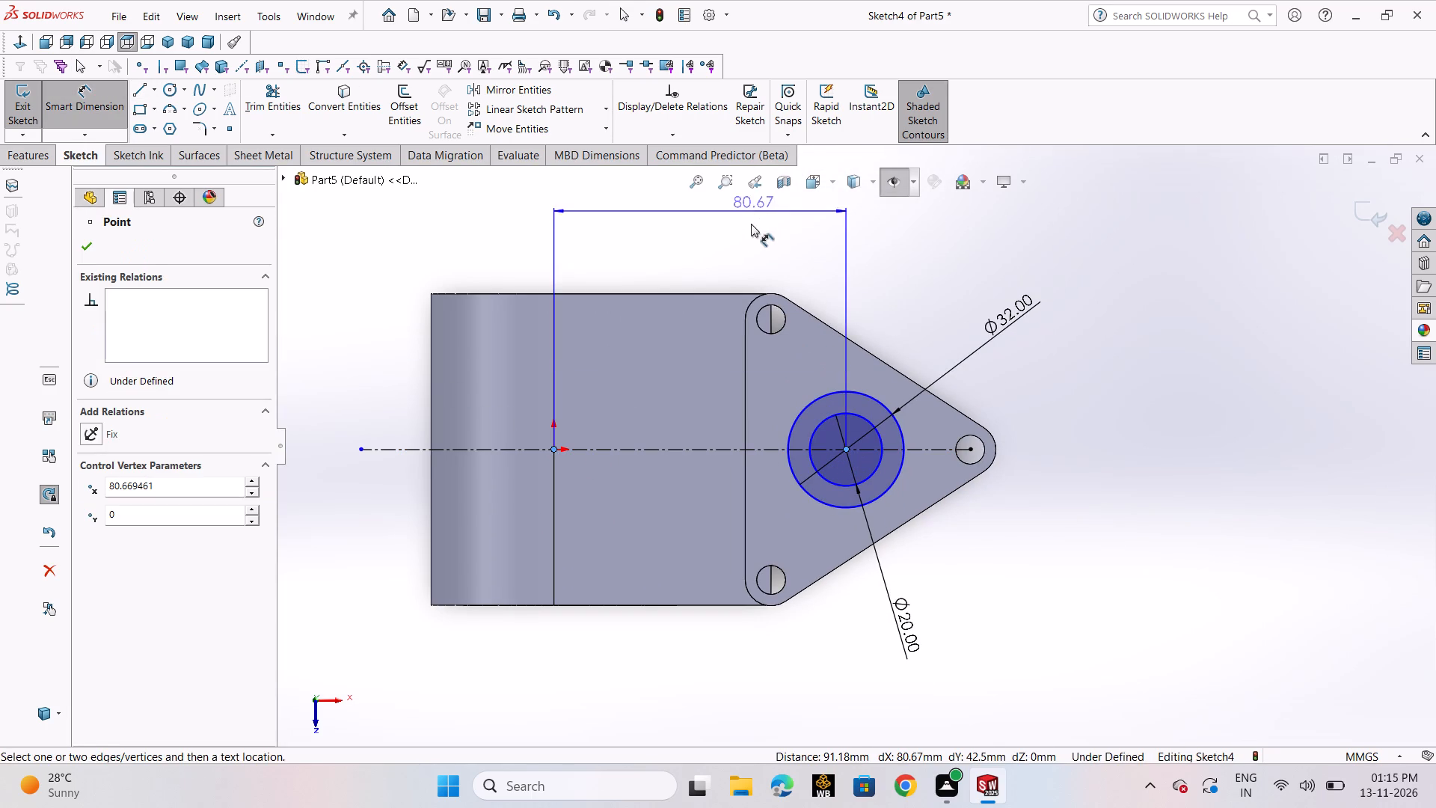
click(746, 238)
text(75)
key(Return)
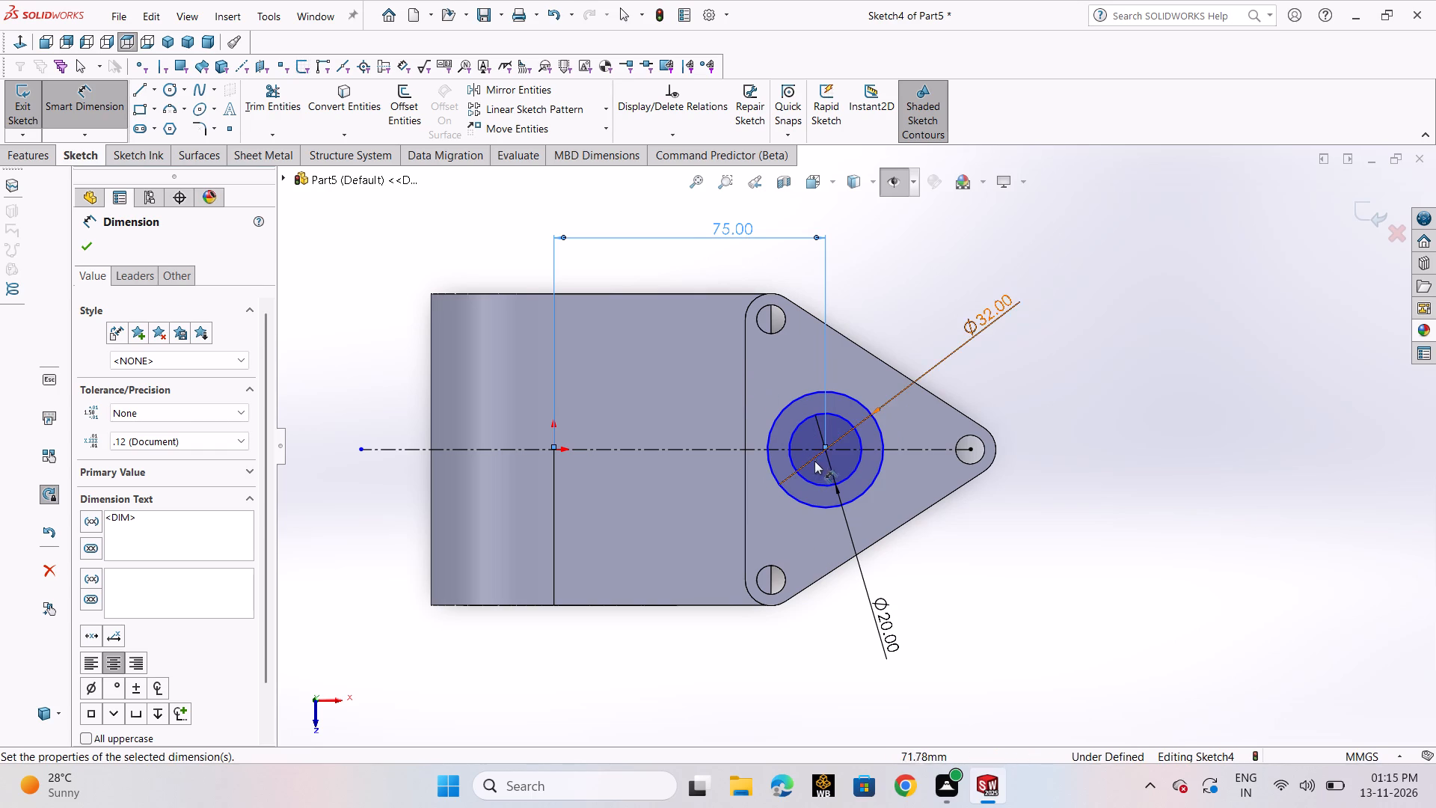
Dimension the distance between the arm's long side edge and the centreline, and close the sketch.
click(739, 604)
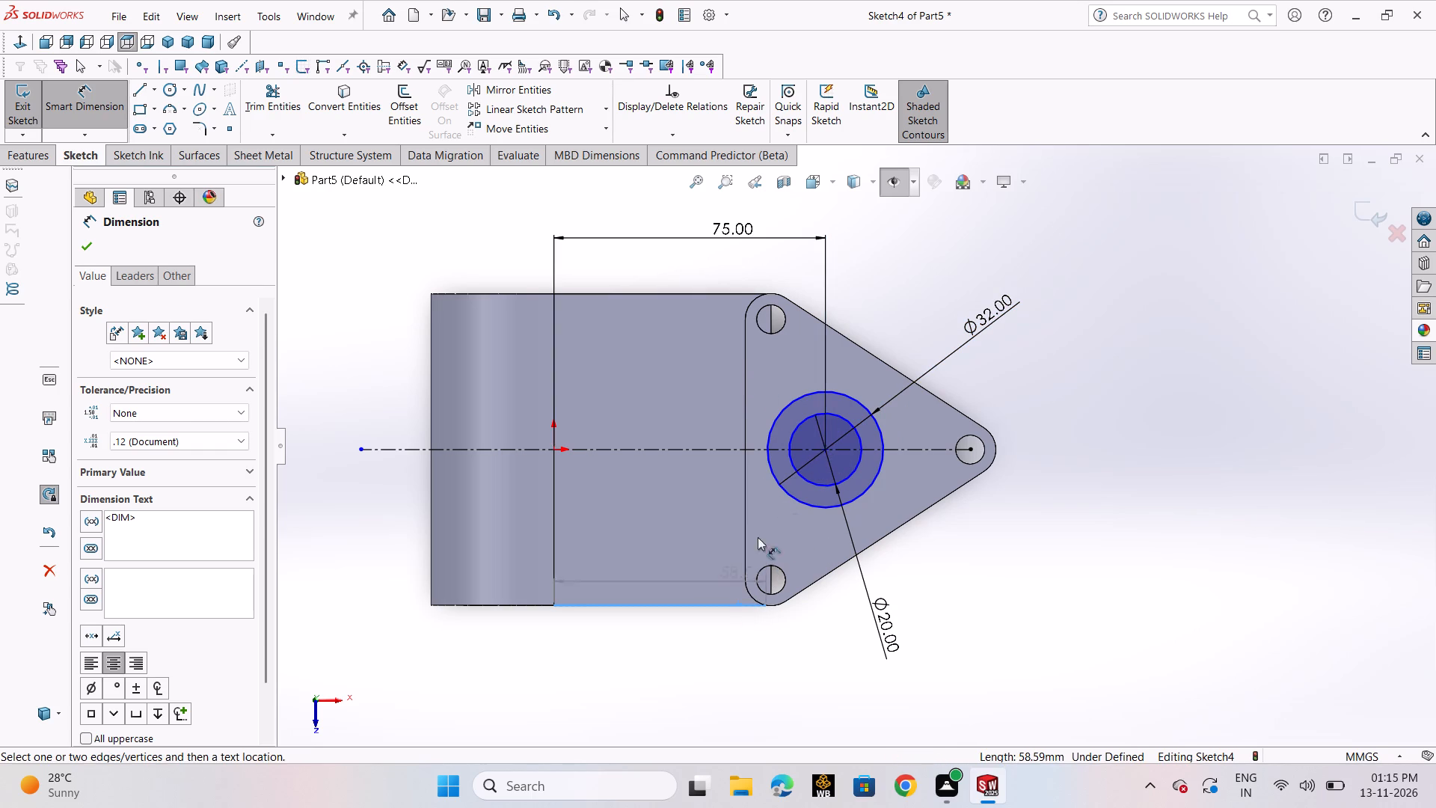
click(826, 449)
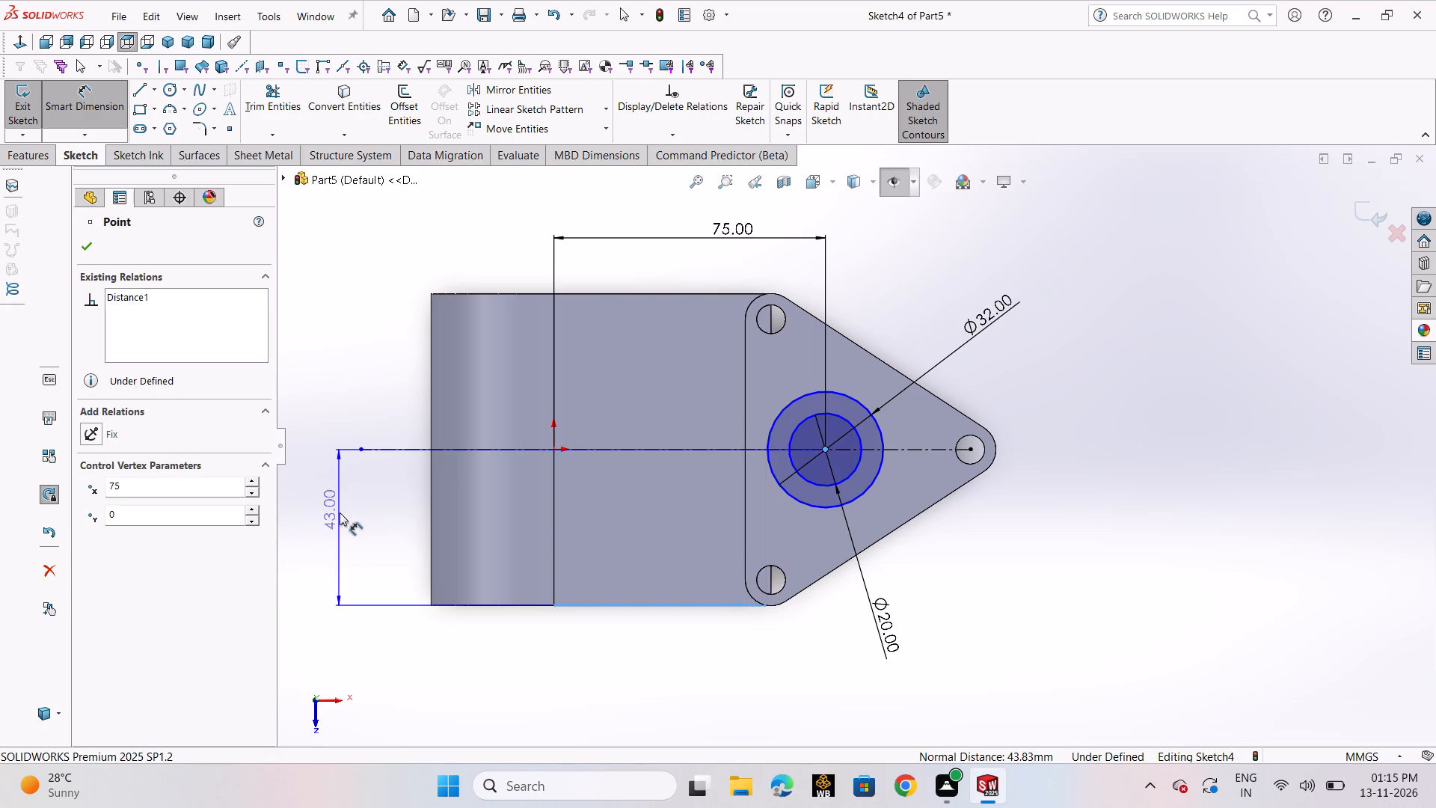
click(343, 518)
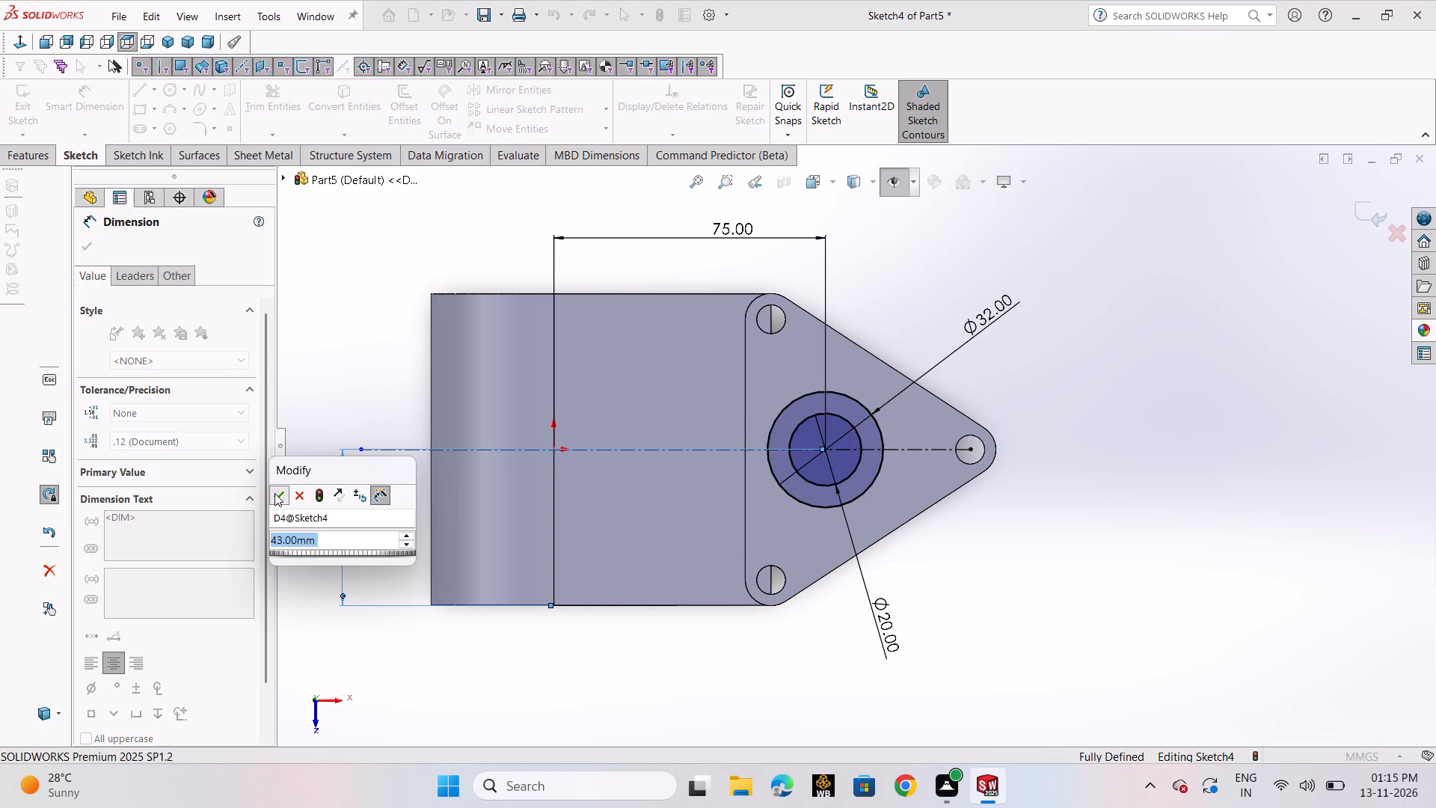
click(274, 493)
click(84, 250)
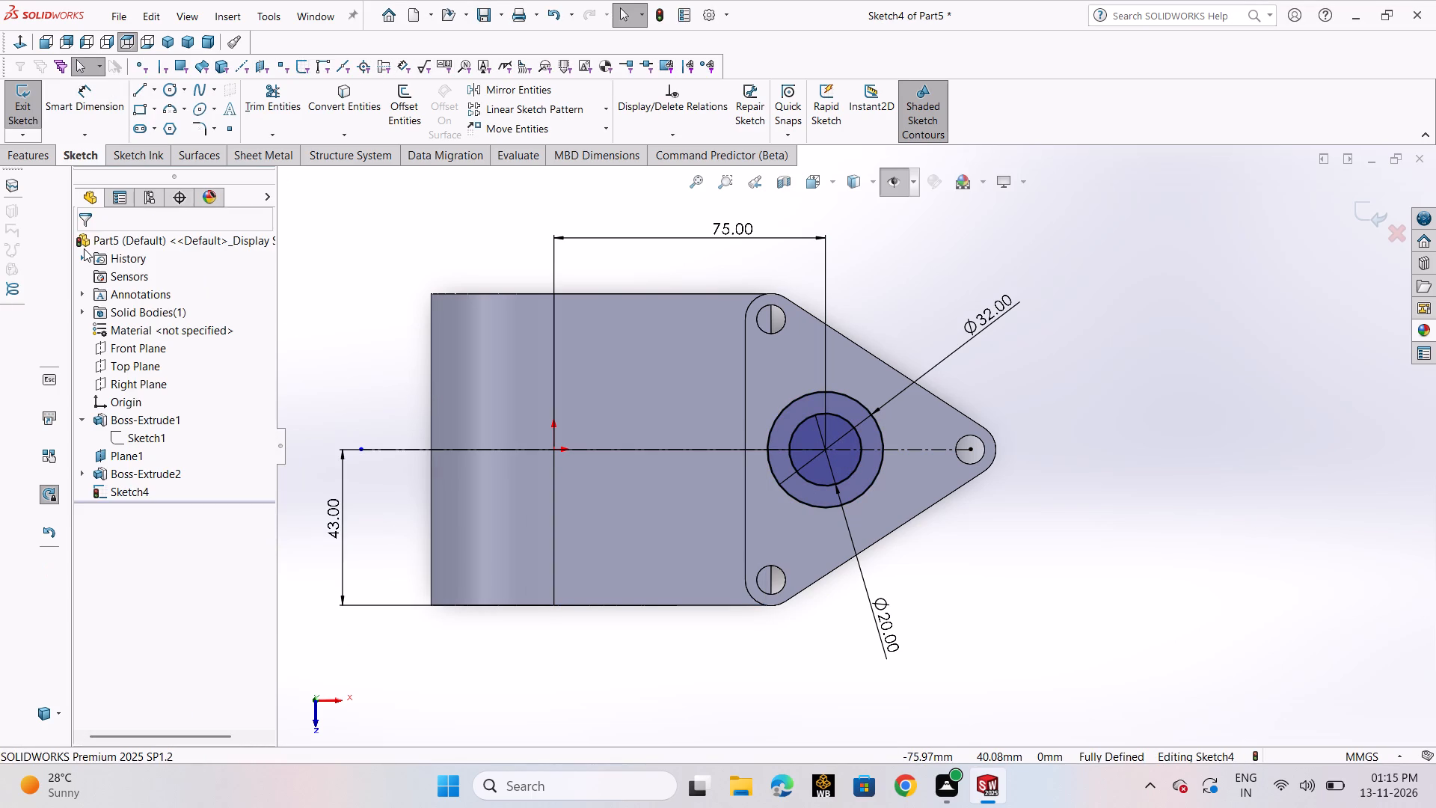
click(22, 91)
Create a sketch on Plane1 containing the concentric circles converted from Sketch4, and close it.
middle_drag(515, 328, 515, 328)
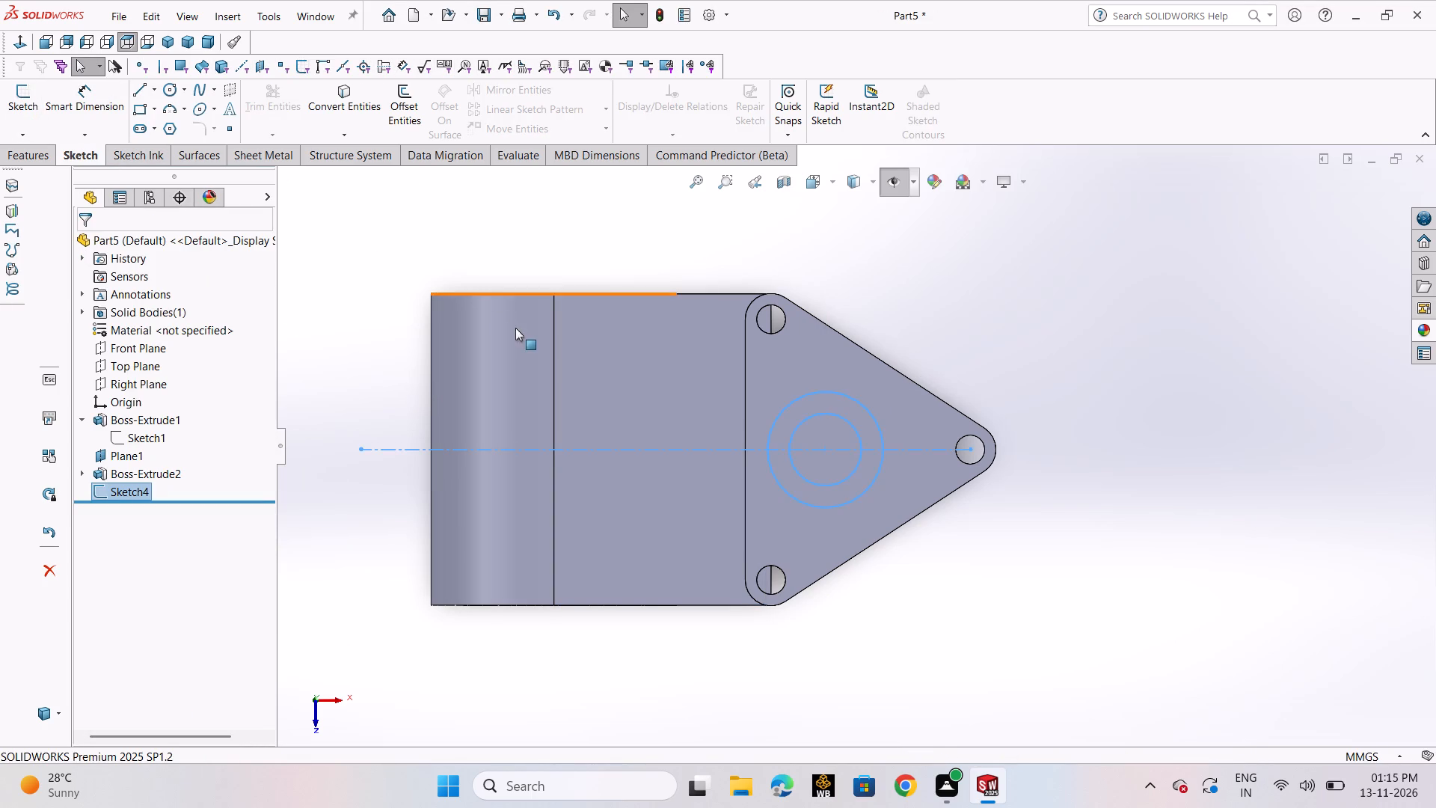
middle_drag(515, 328, 494, 132)
scroll(620, 390, up, 2)
middle_drag(737, 450, 710, 334)
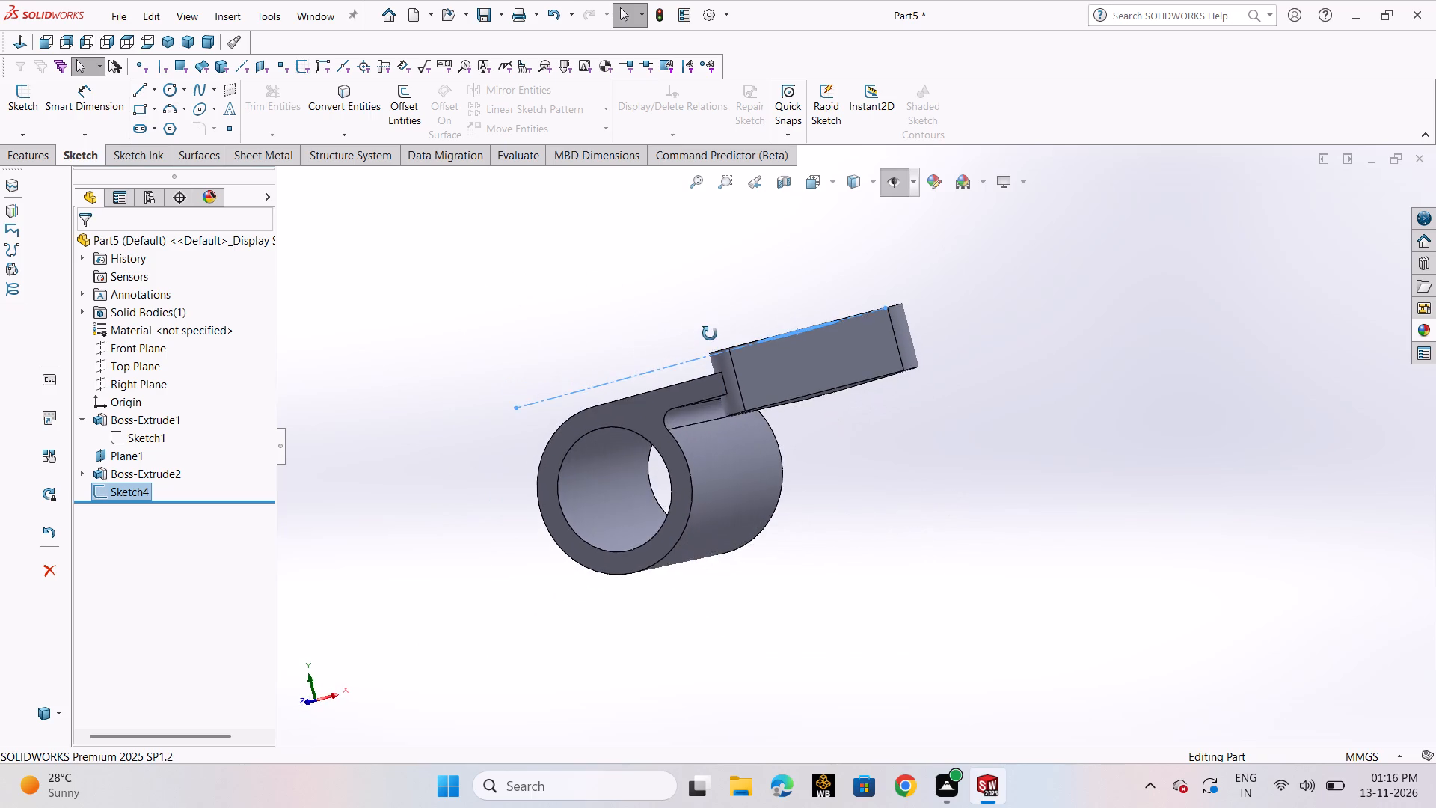
middle_drag(710, 334, 716, 415)
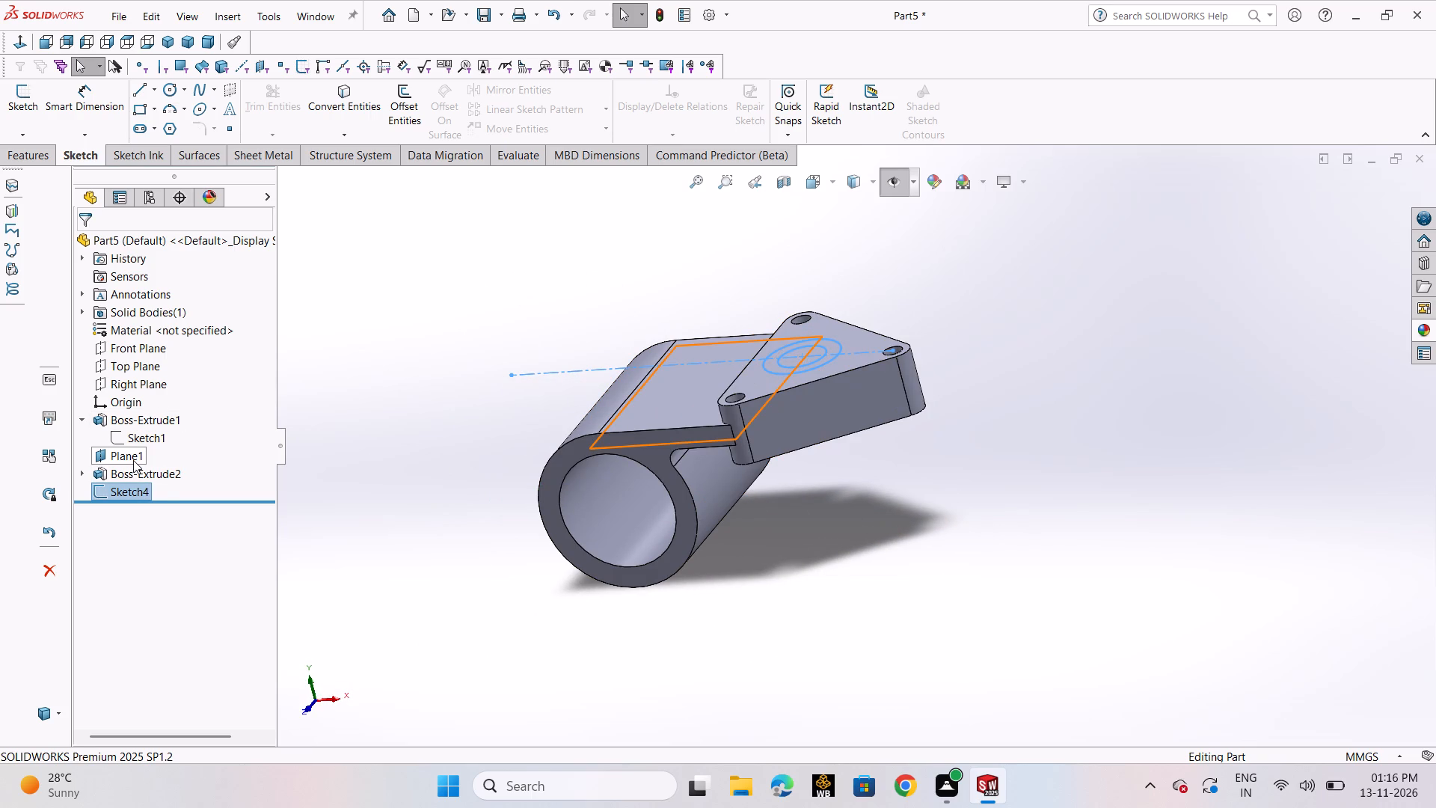
click(133, 460)
click(153, 429)
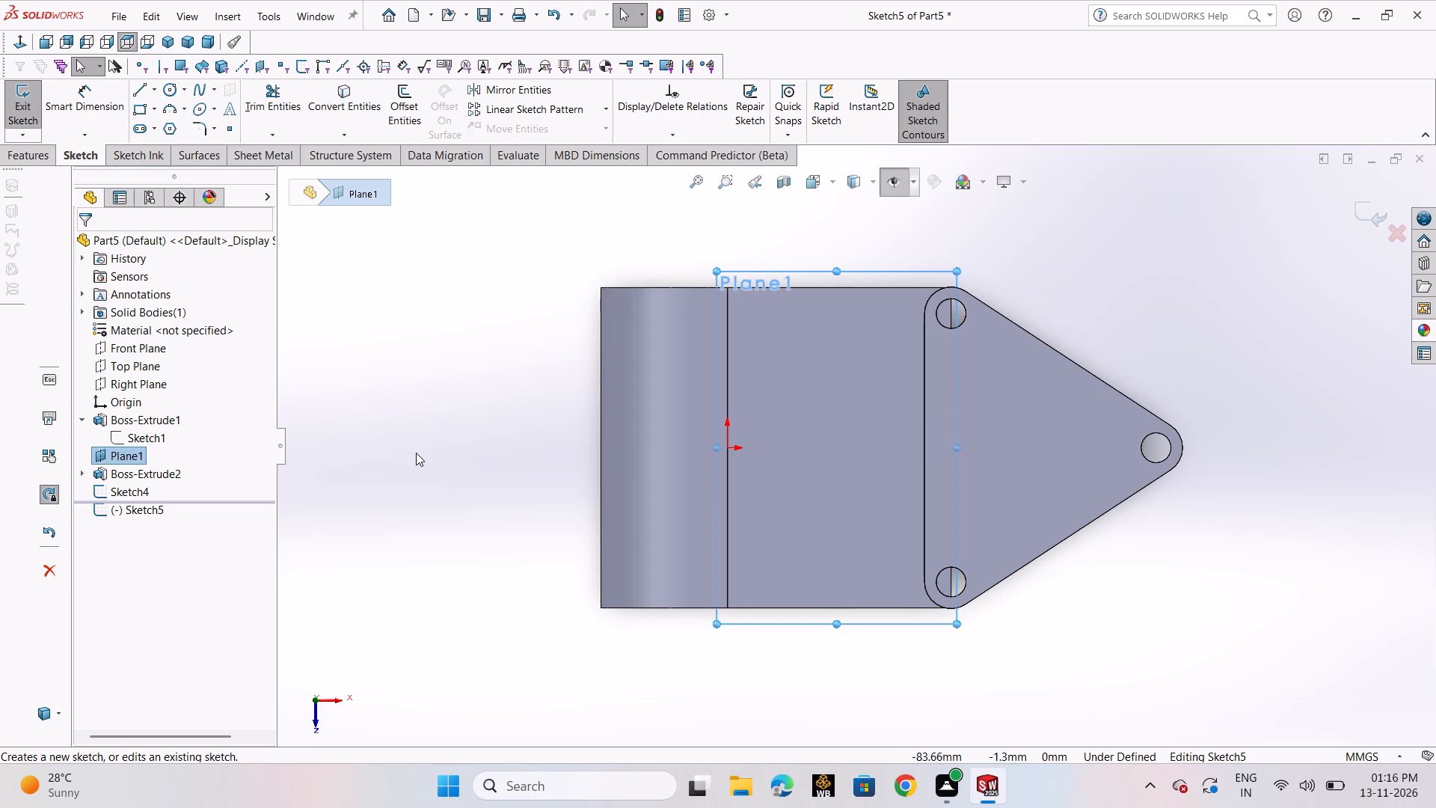
click(340, 100)
click(283, 183)
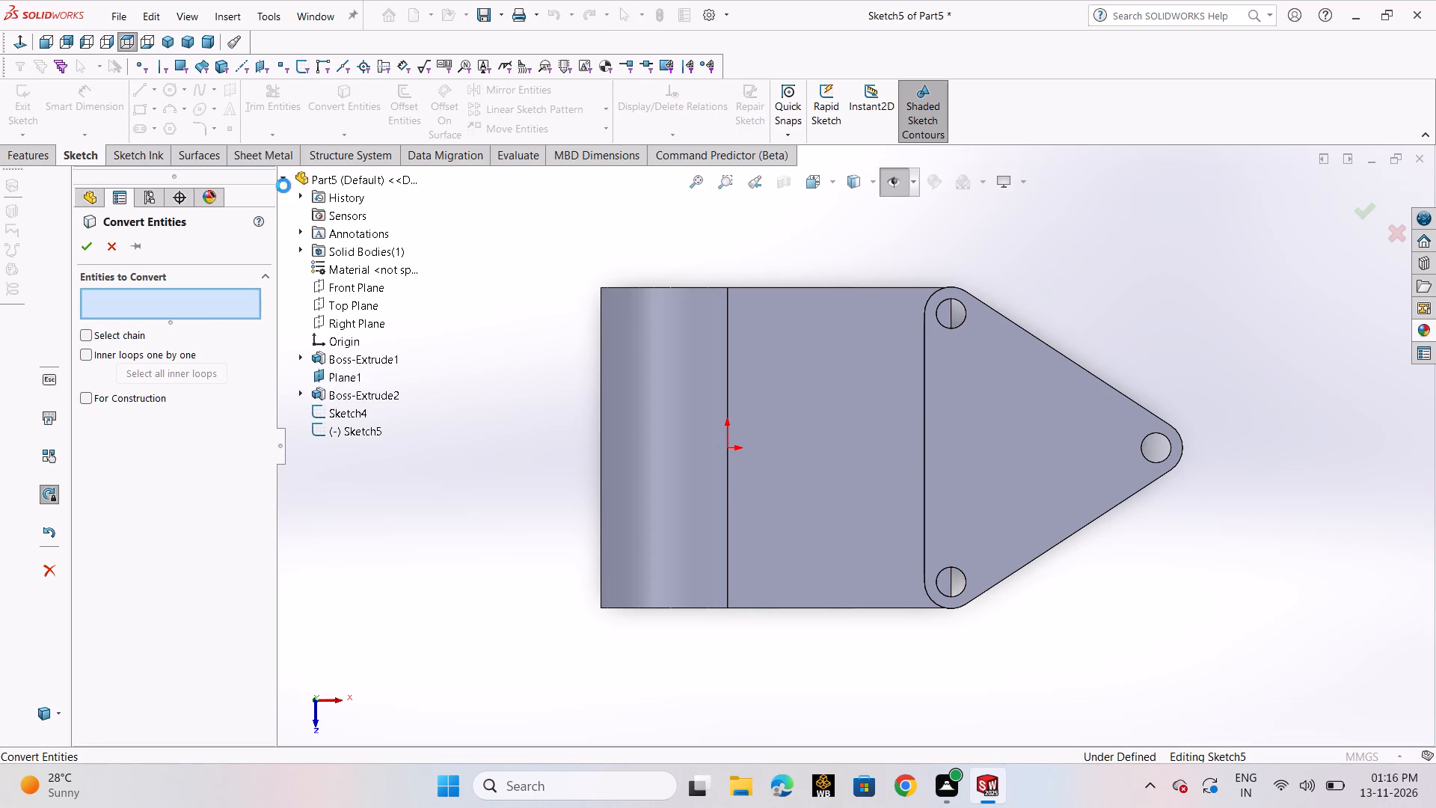
click(338, 413)
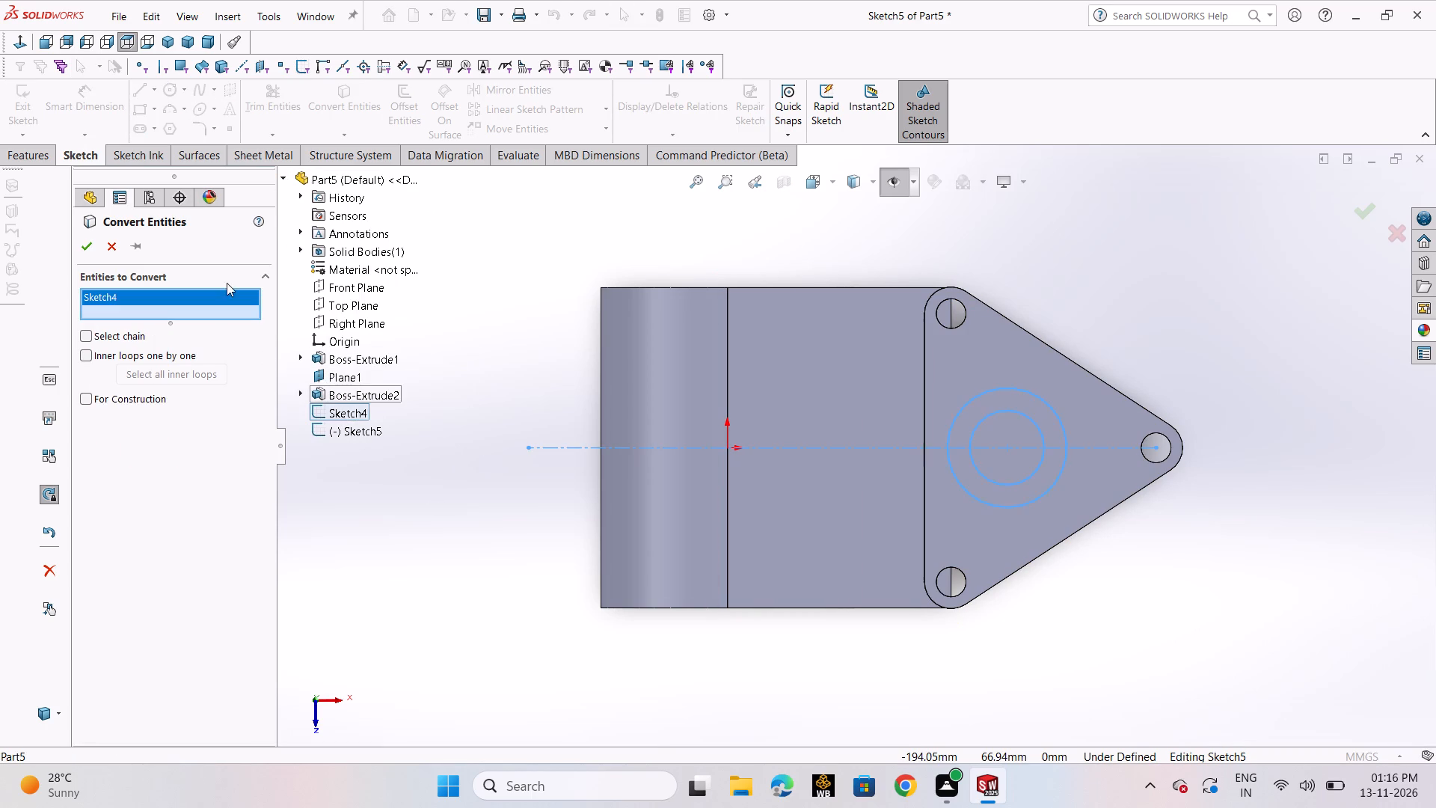
click(96, 248)
middle_drag(390, 480, 394, 331)
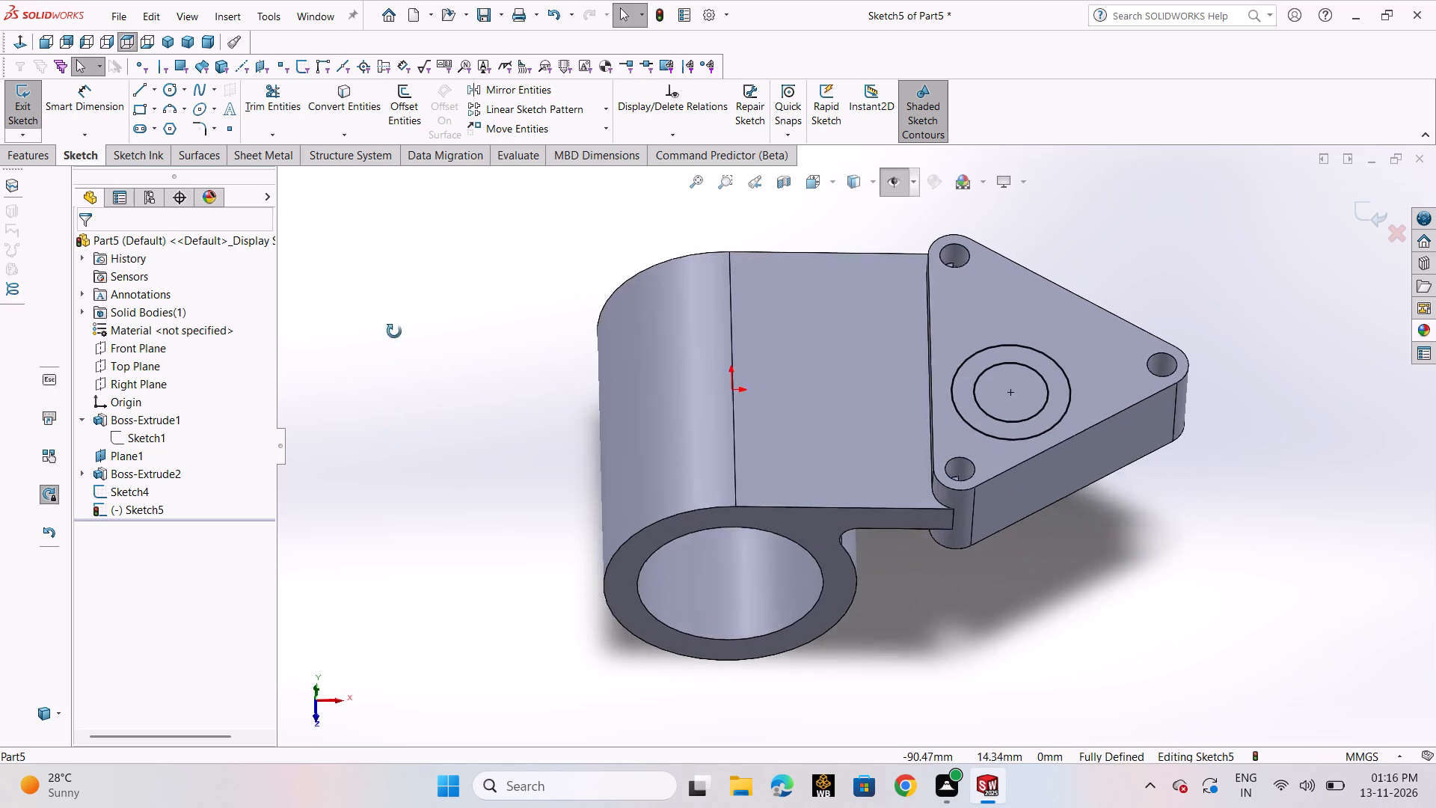
middle_drag(394, 331, 350, 236)
click(15, 102)
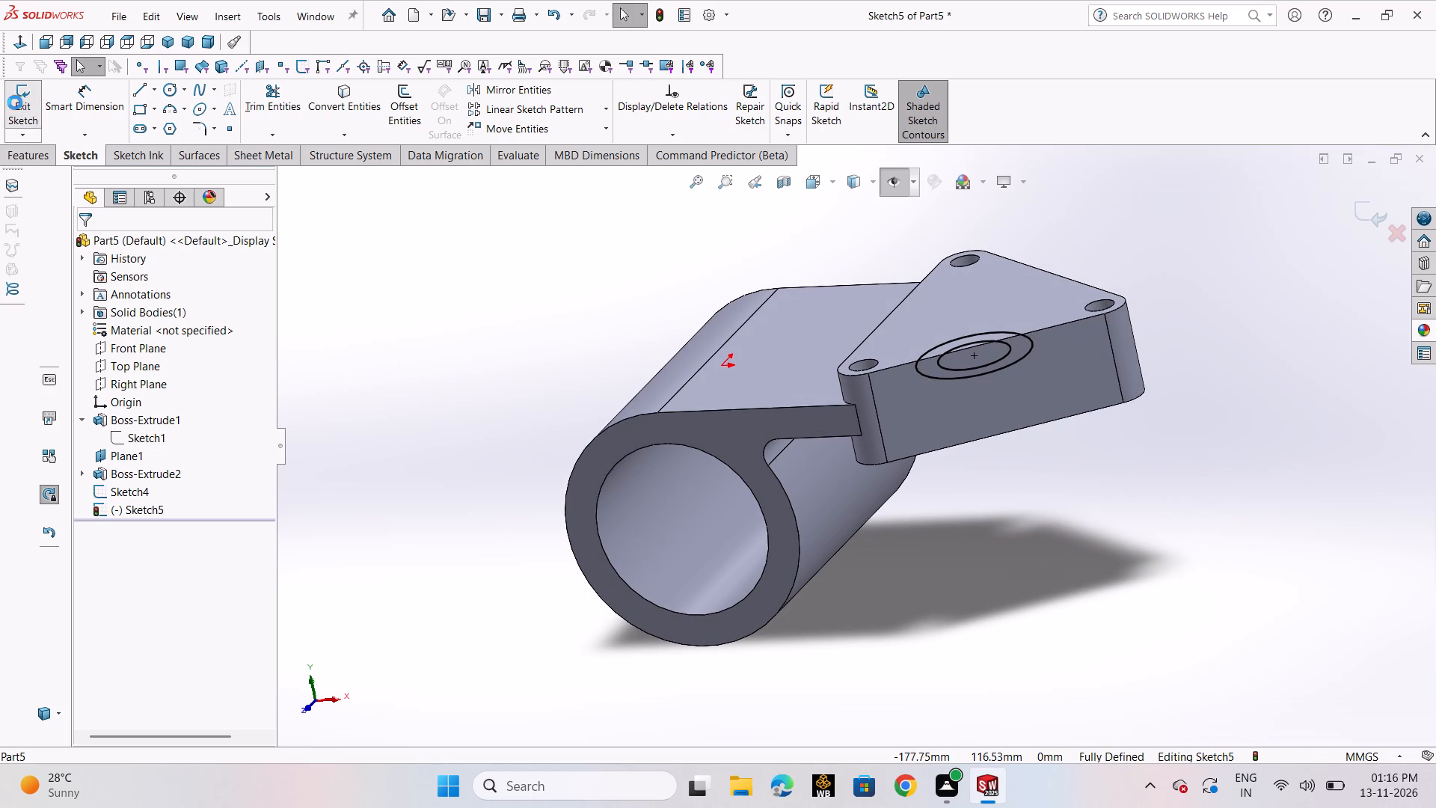
Extrude the converted concentric-circle profile 26 mm as a Mid Plane boss with merged result.
click(34, 154)
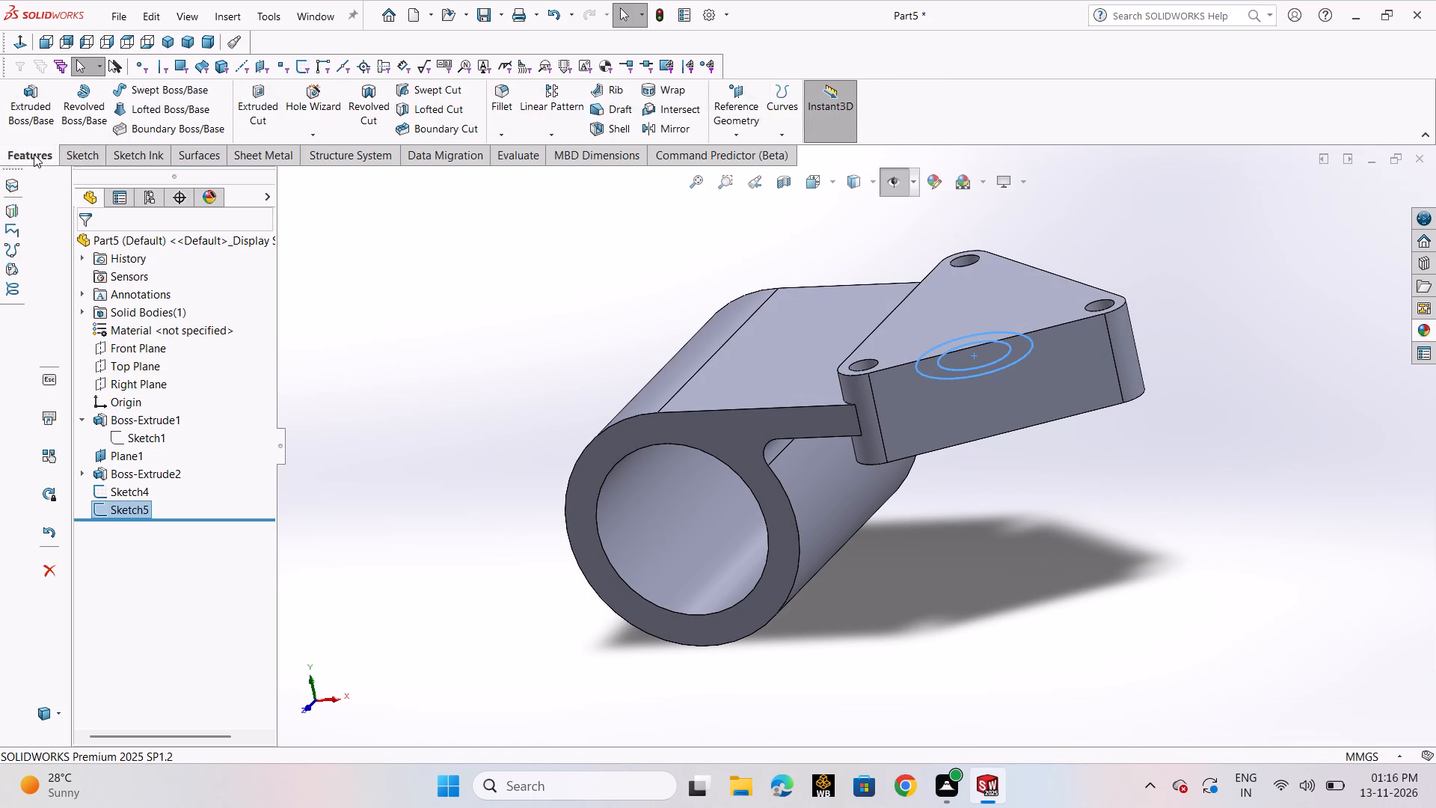
click(40, 107)
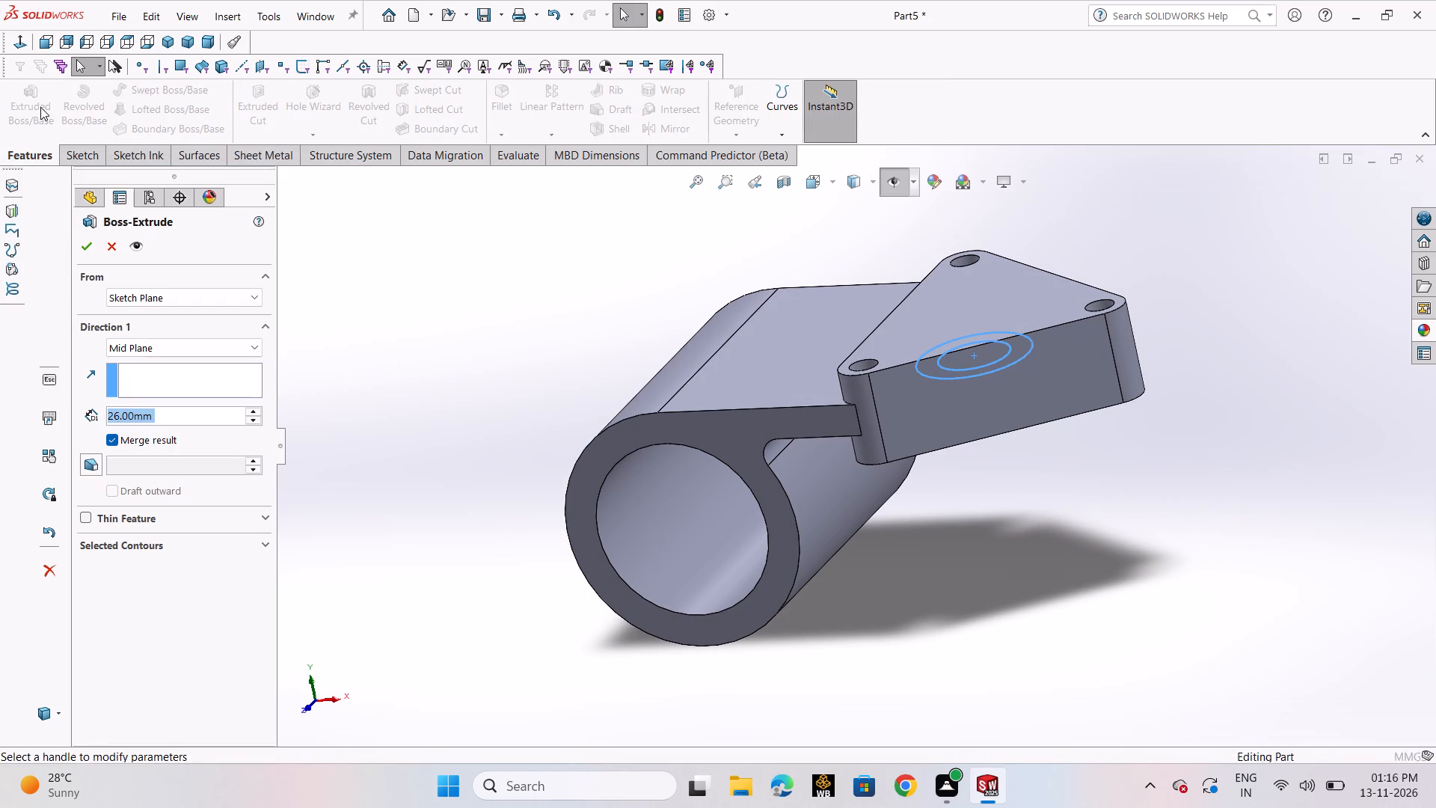
click(91, 251)
click(476, 468)
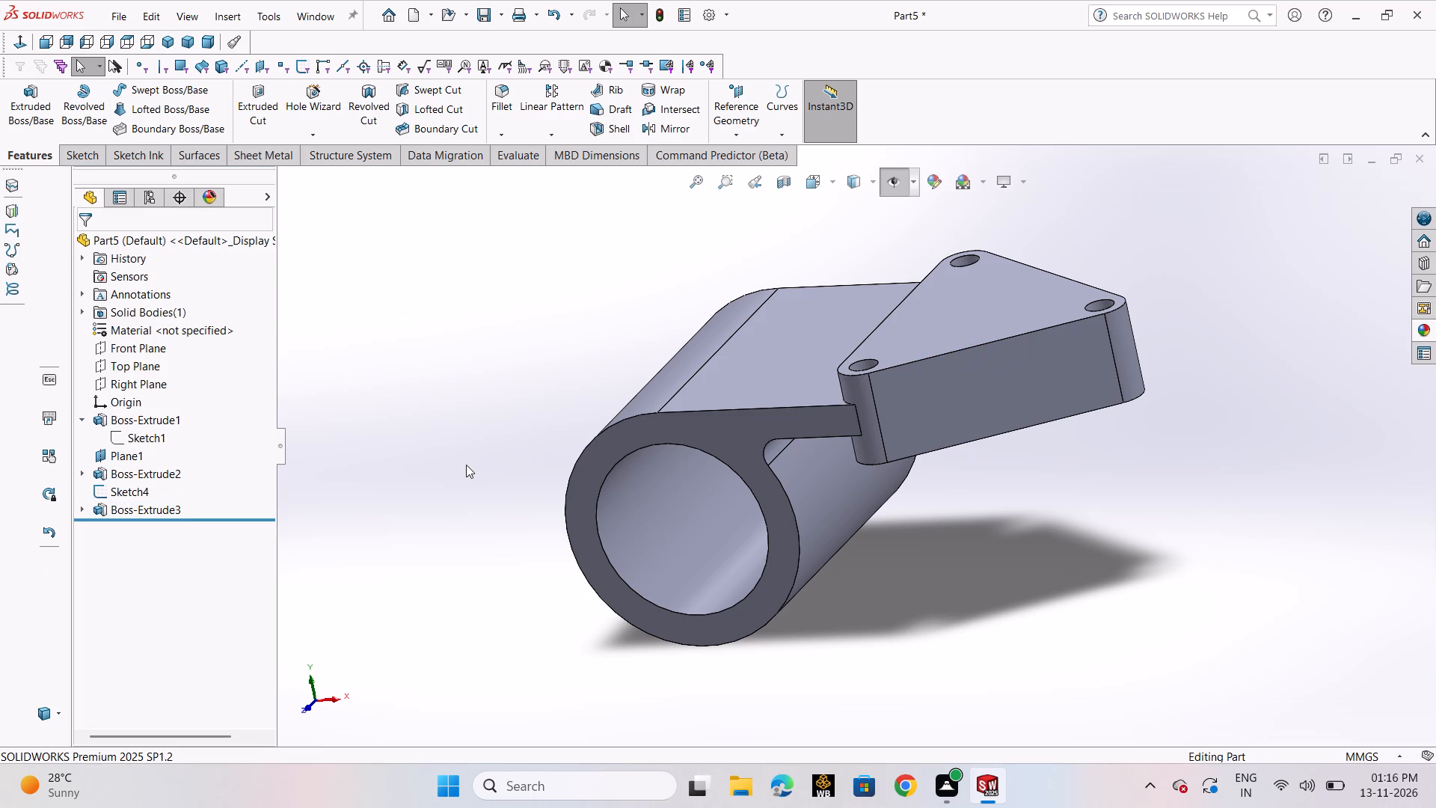
Edit the triangular flange's extrusion, Boss-Extrude2, and set its Mid Plane depth to 14 mm.
click(152, 477)
click(175, 423)
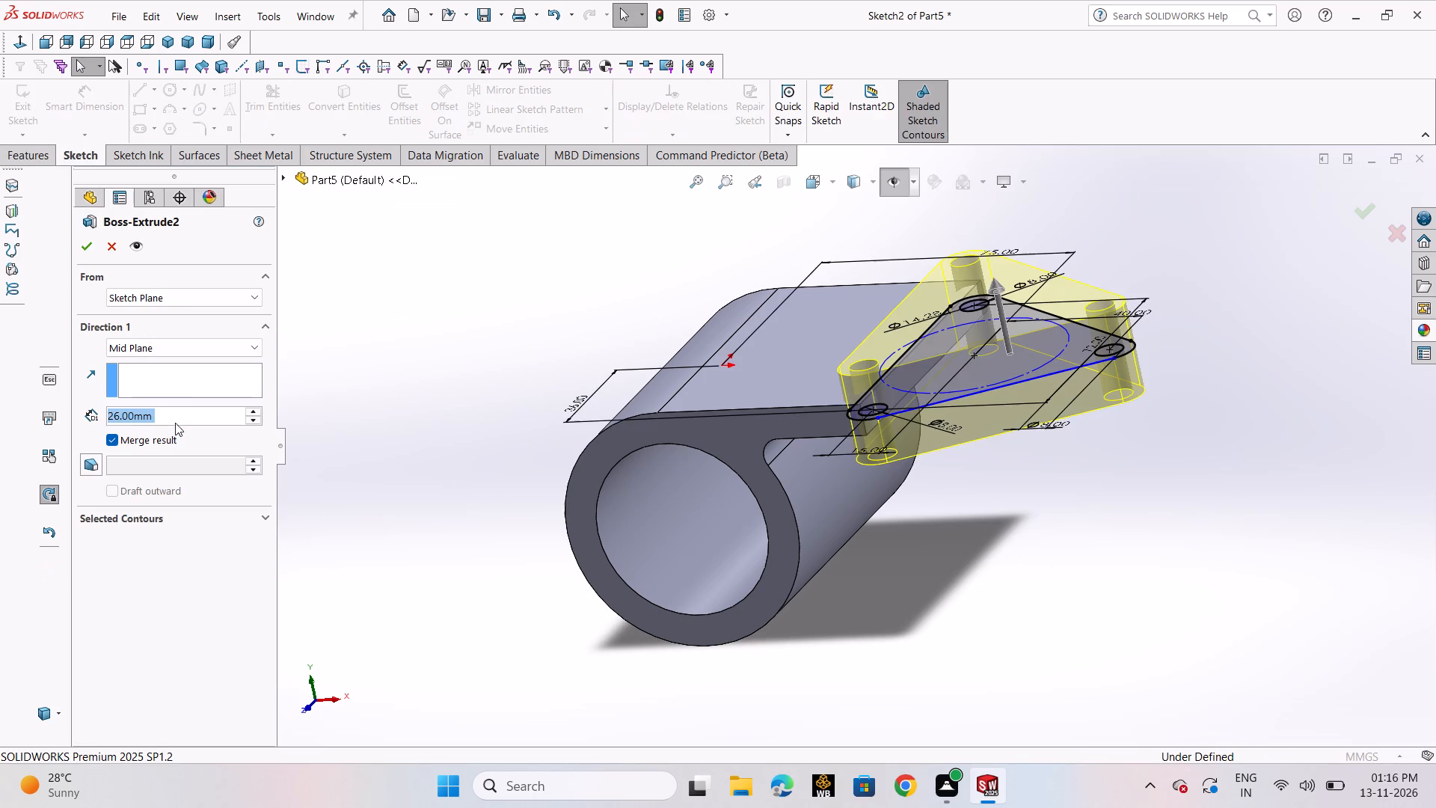
text(14)
key(Return)
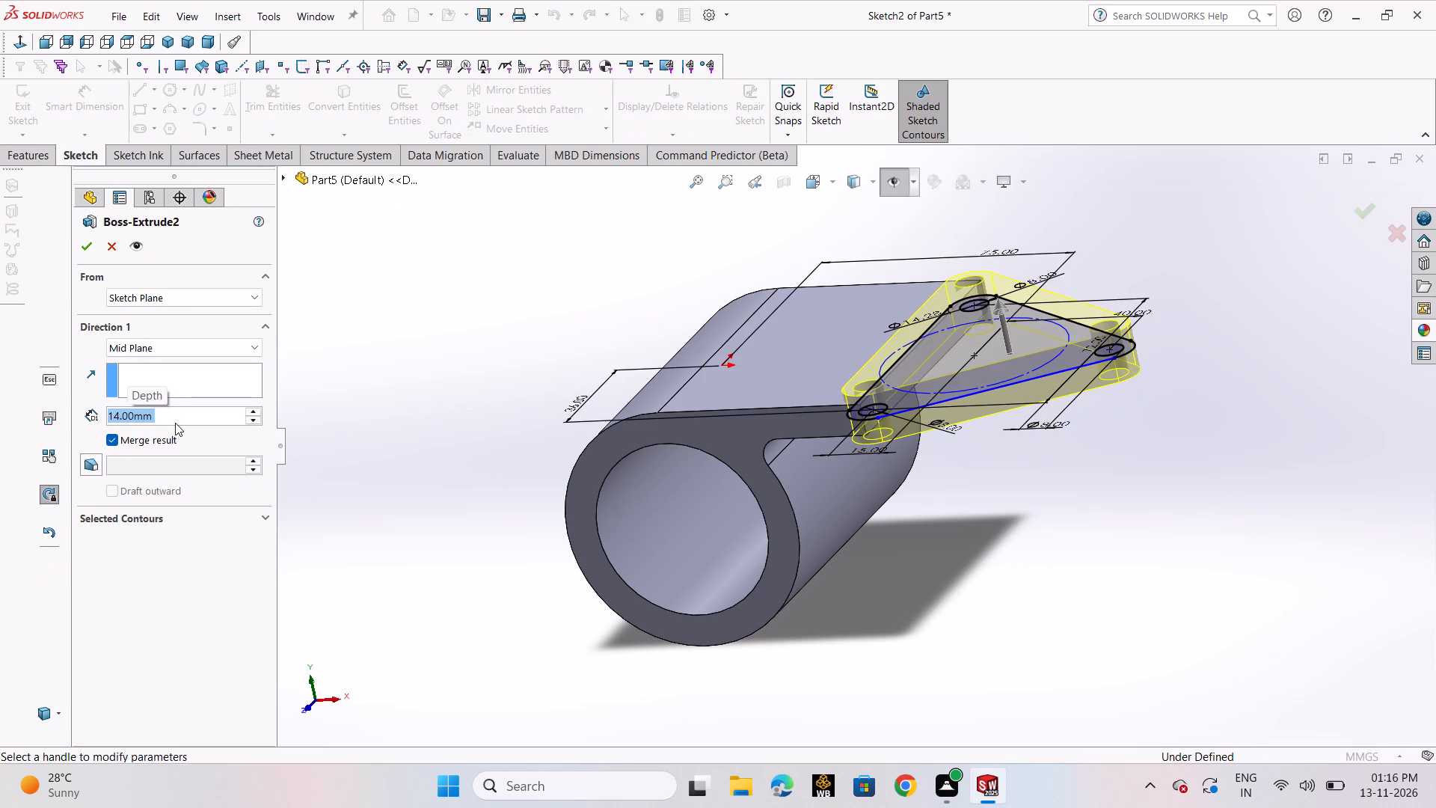
click(79, 252)
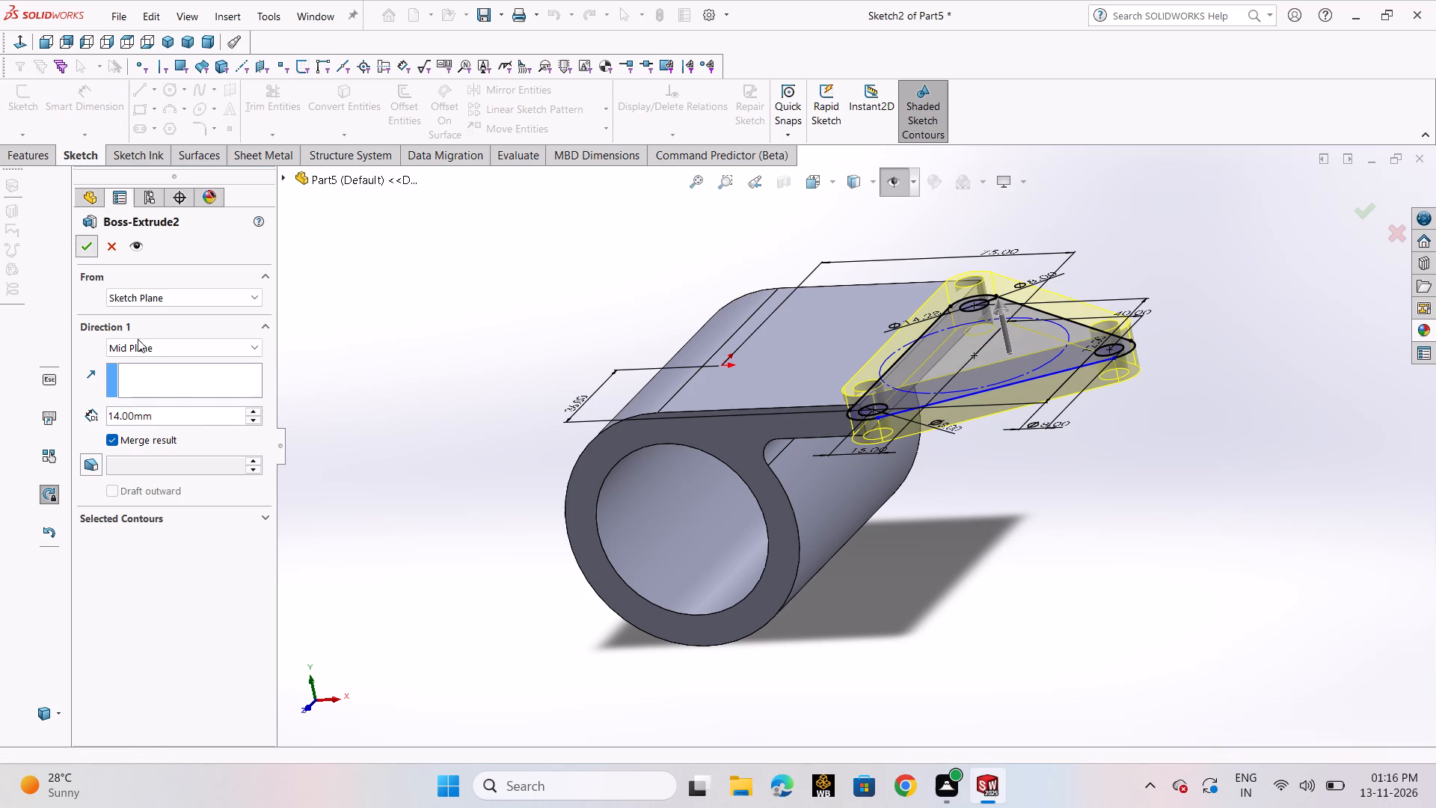
click(340, 513)
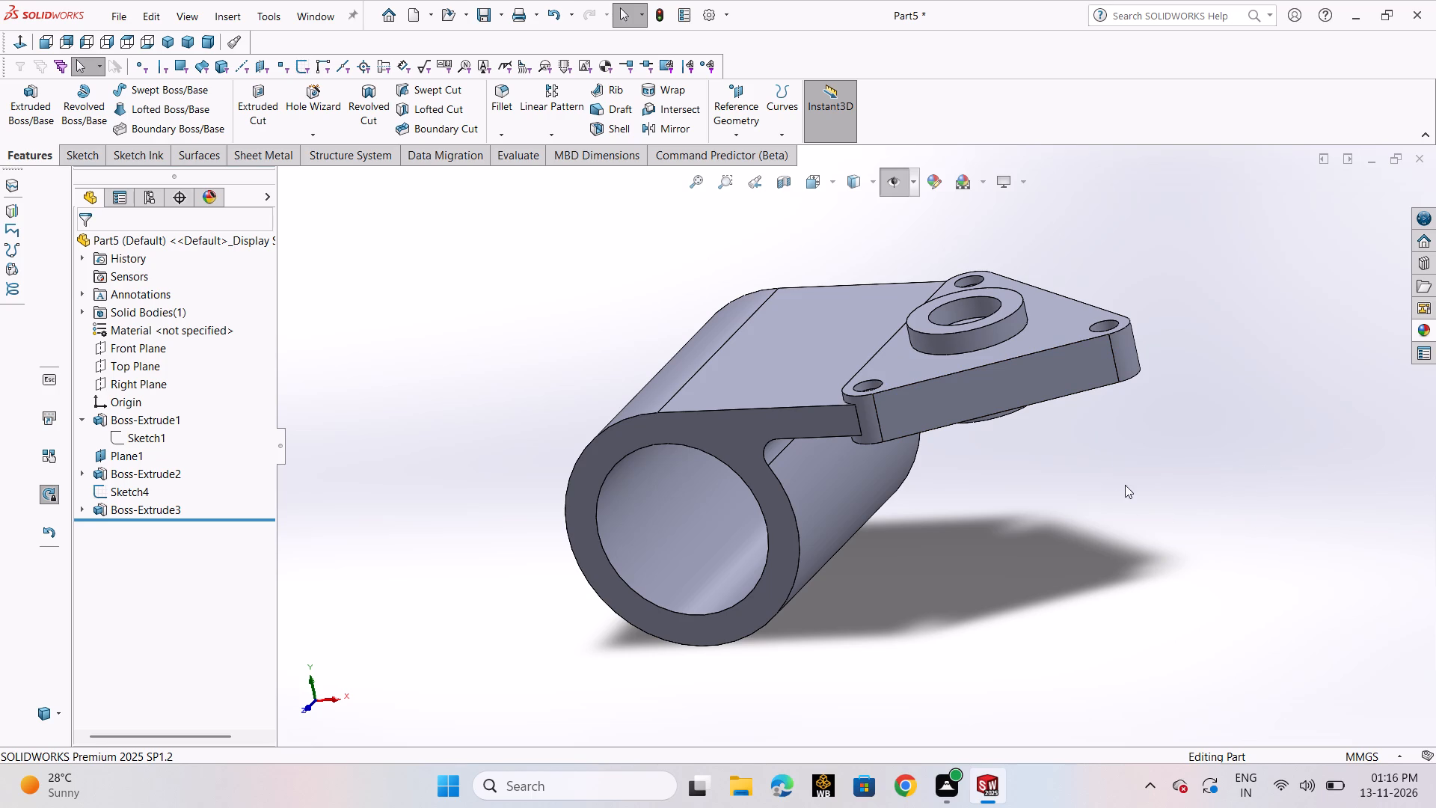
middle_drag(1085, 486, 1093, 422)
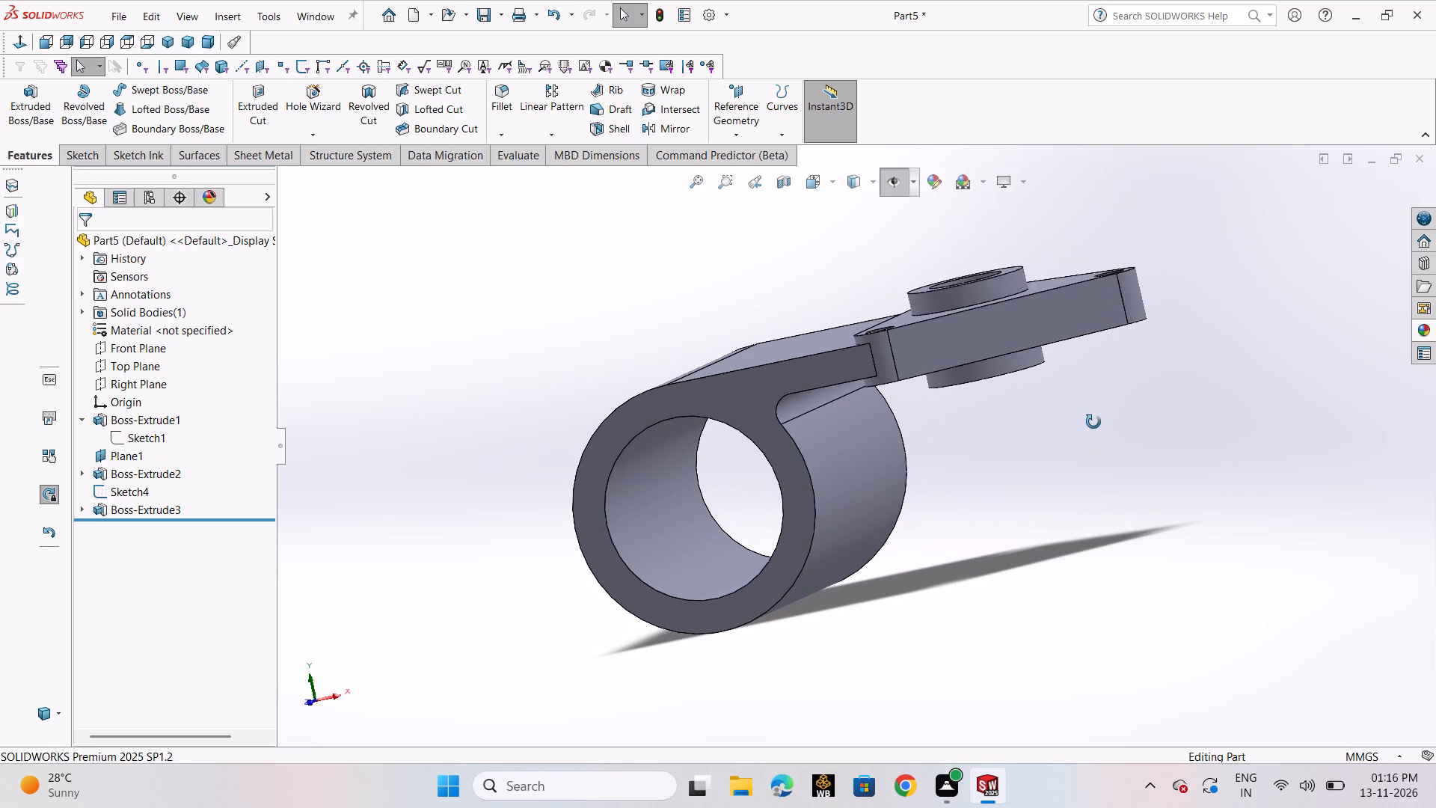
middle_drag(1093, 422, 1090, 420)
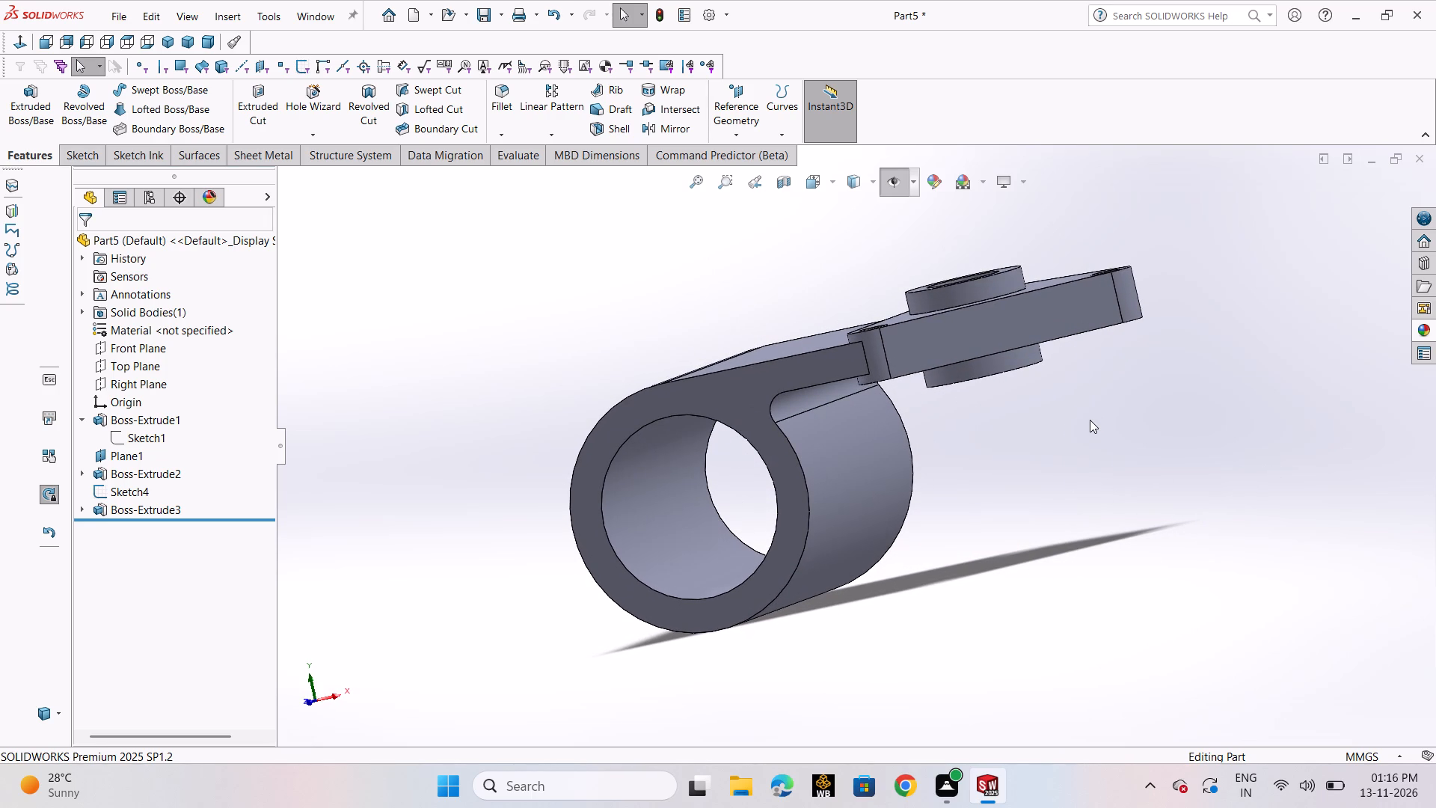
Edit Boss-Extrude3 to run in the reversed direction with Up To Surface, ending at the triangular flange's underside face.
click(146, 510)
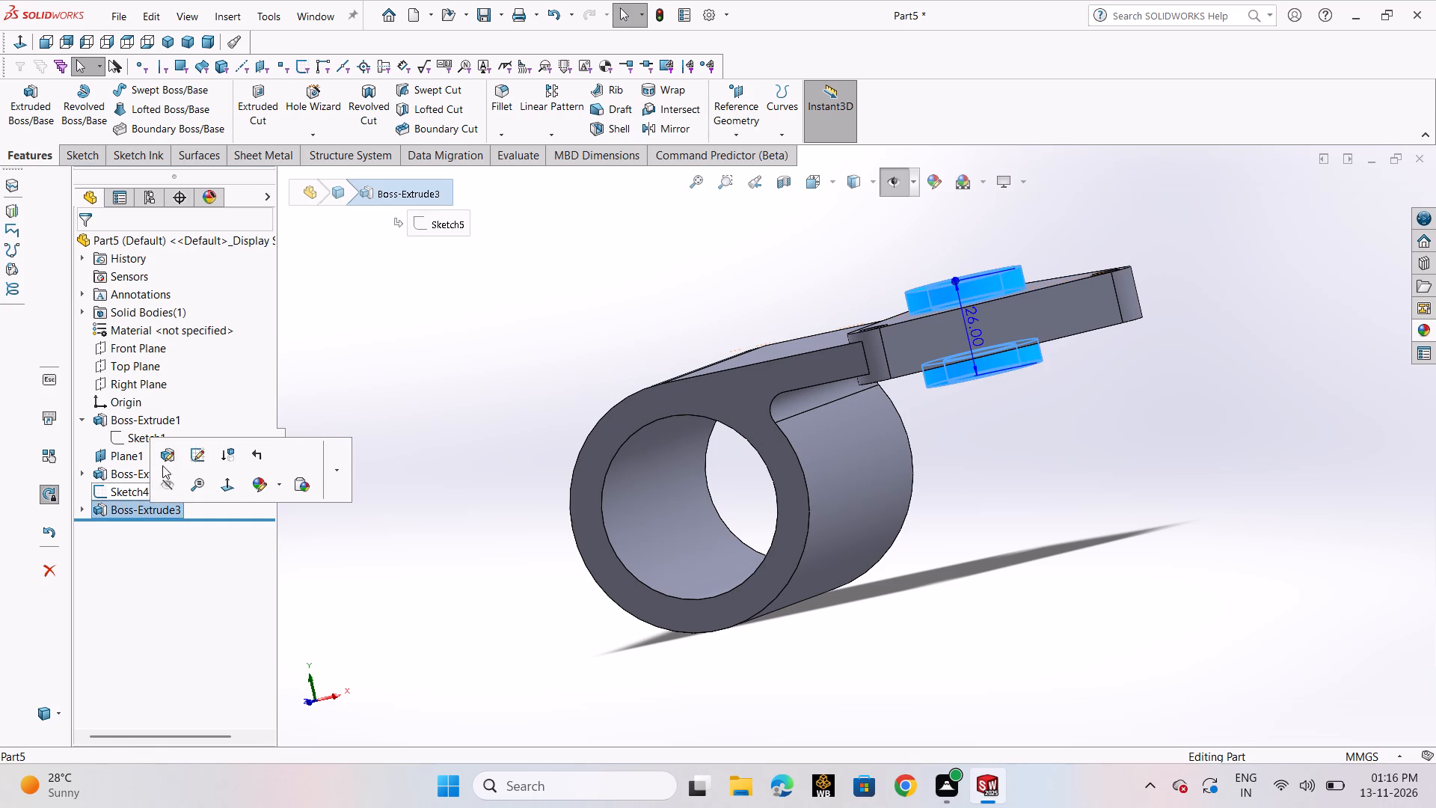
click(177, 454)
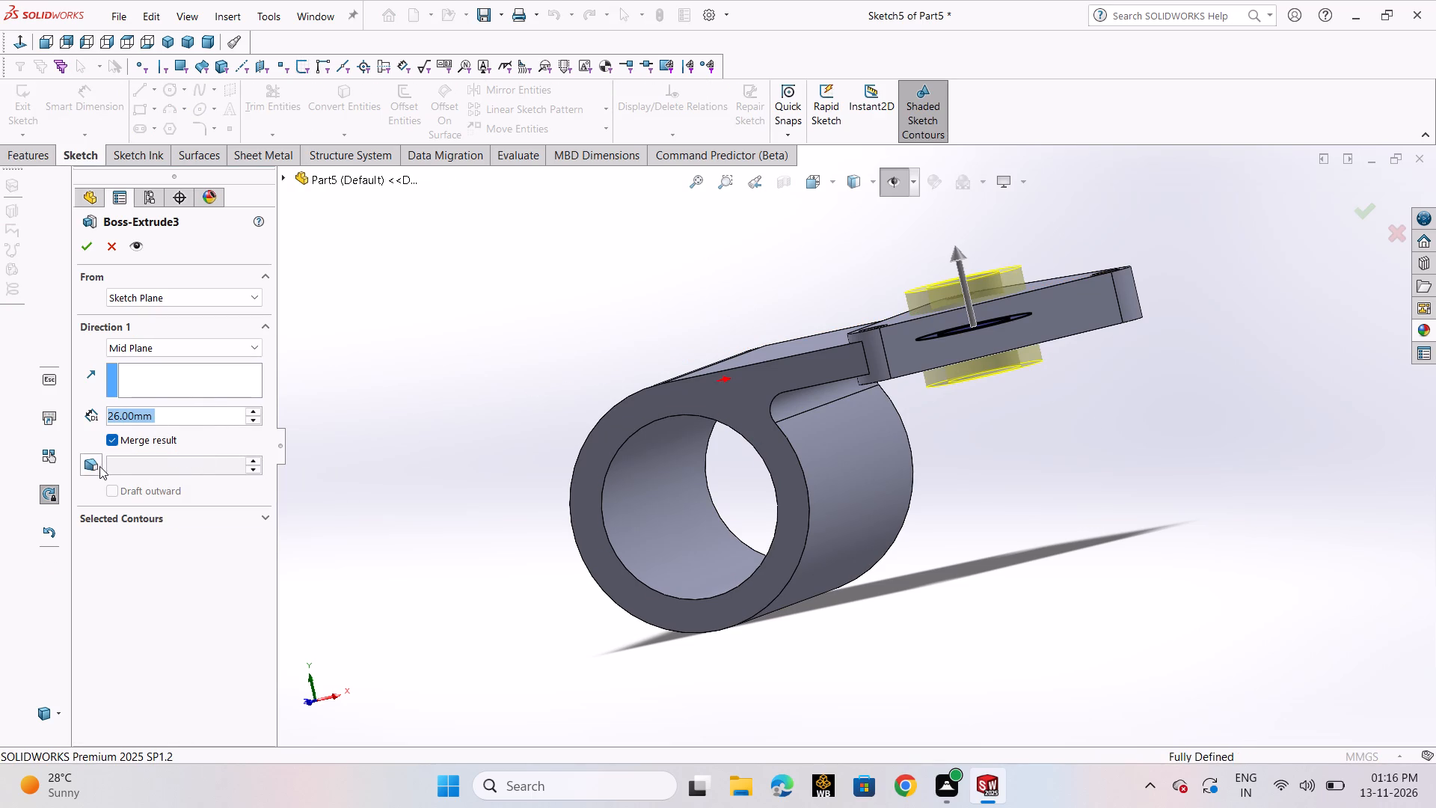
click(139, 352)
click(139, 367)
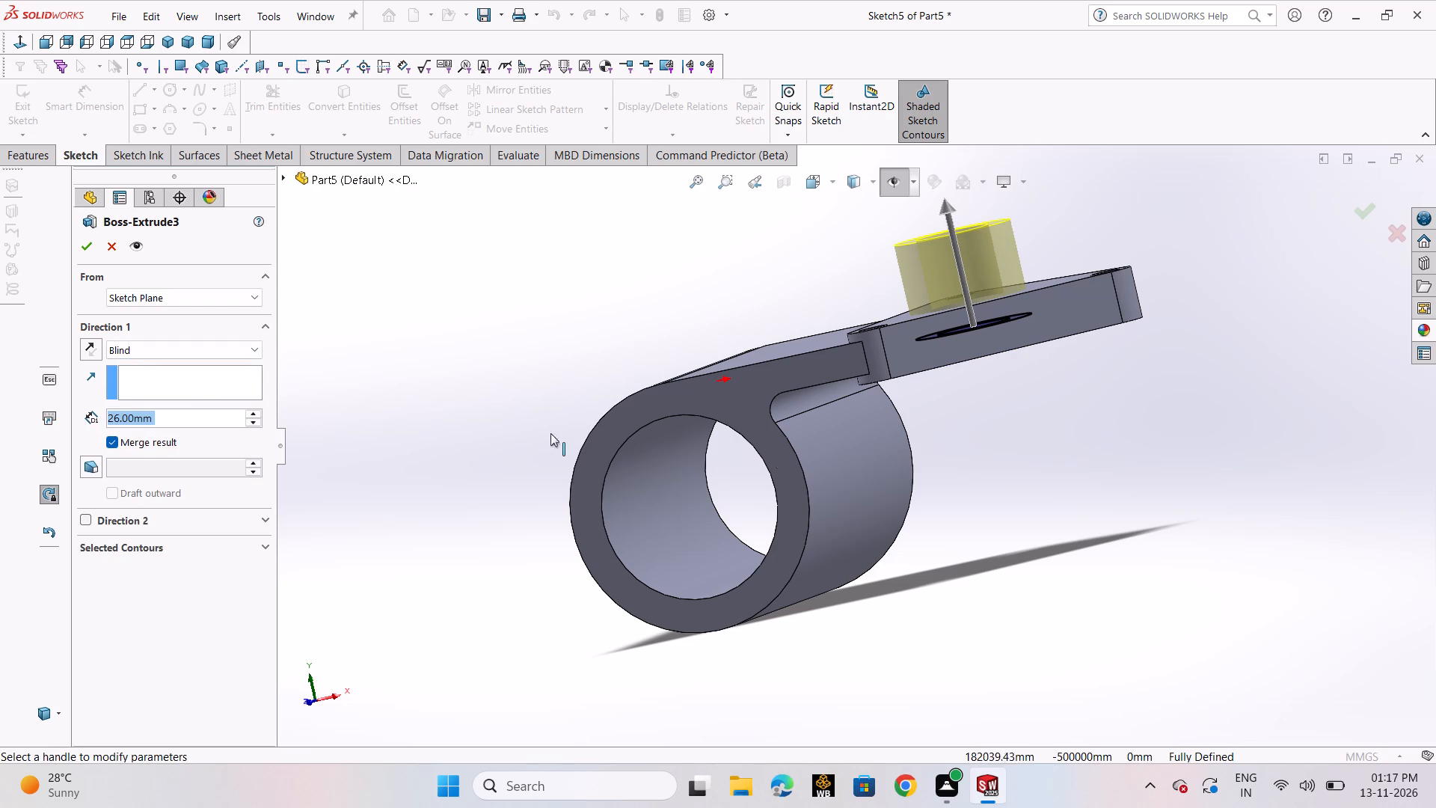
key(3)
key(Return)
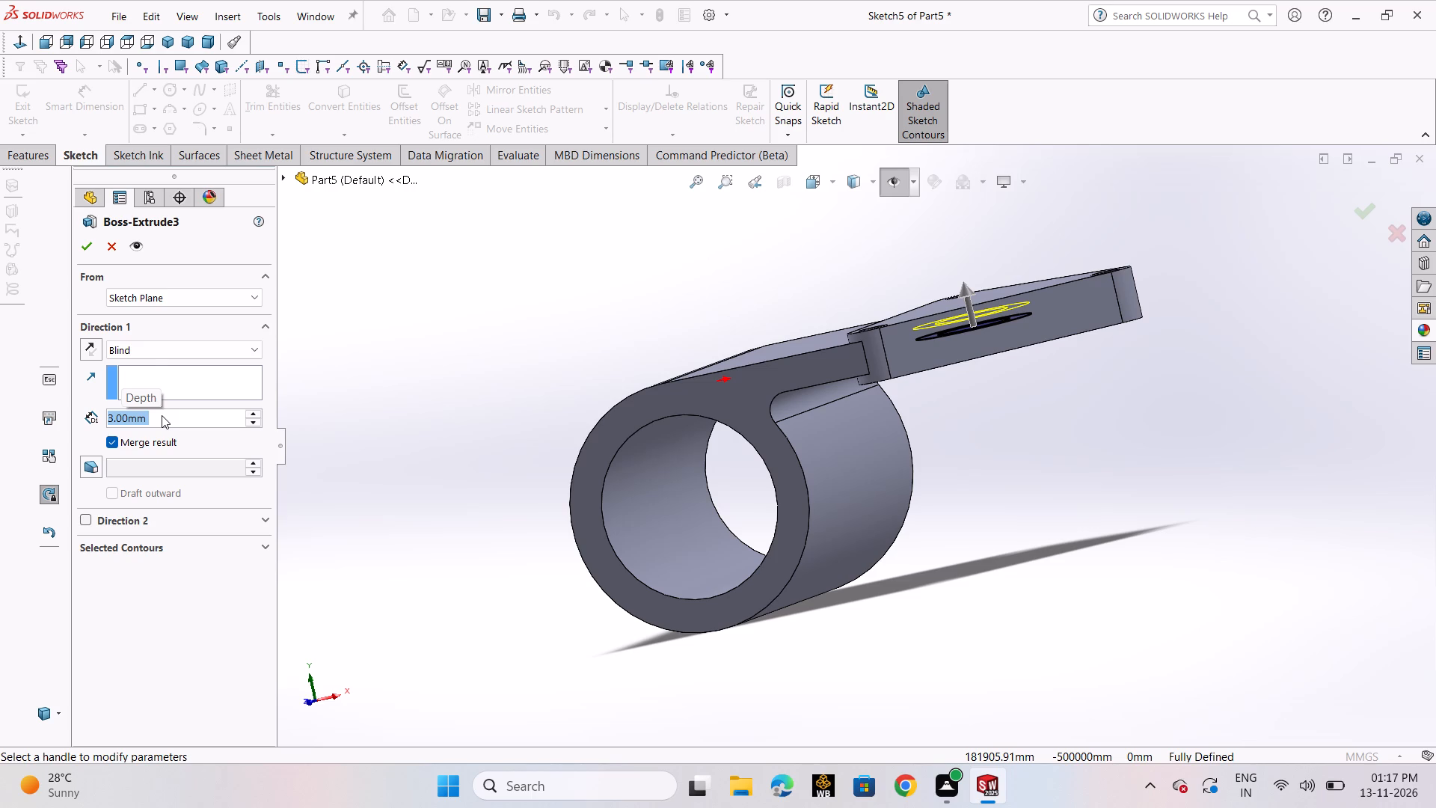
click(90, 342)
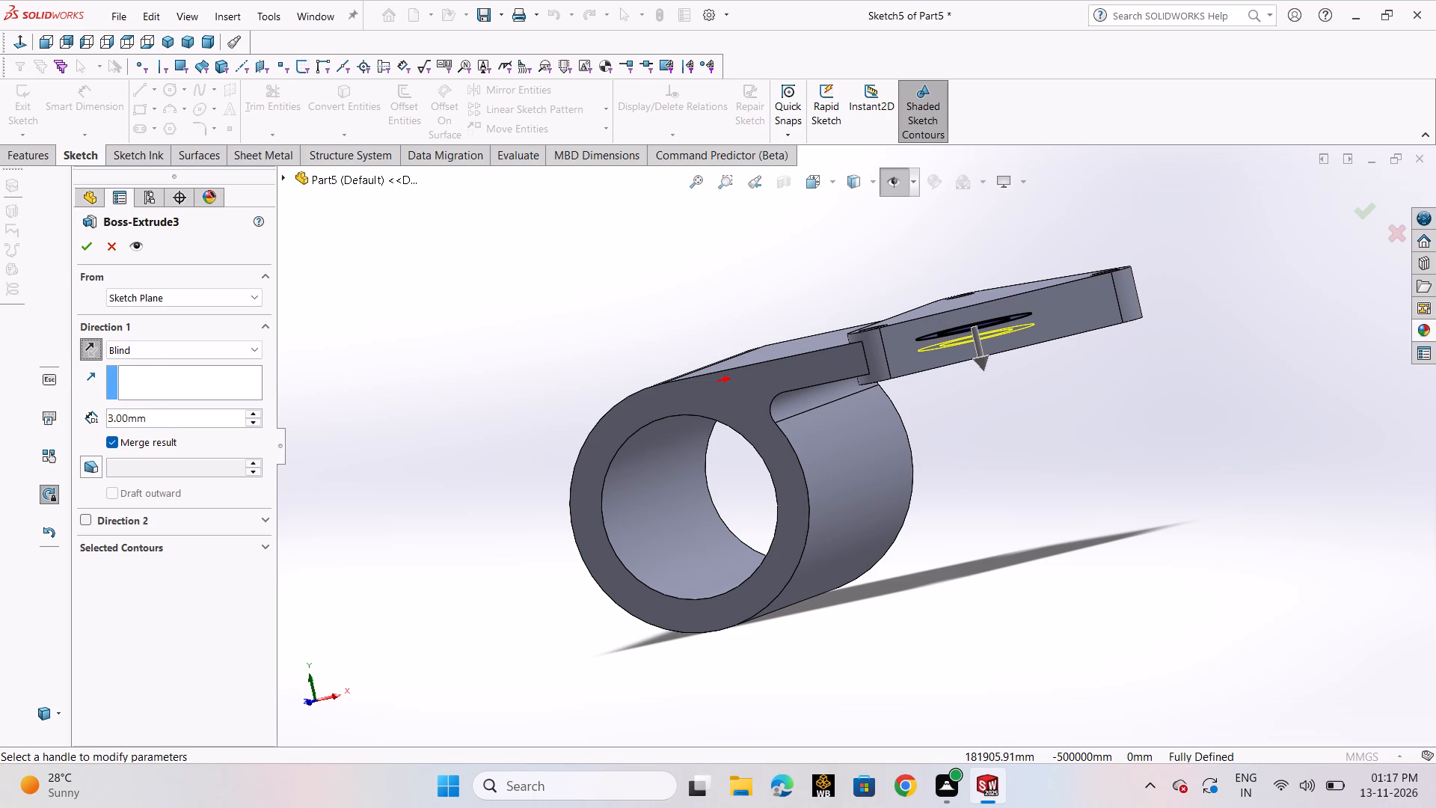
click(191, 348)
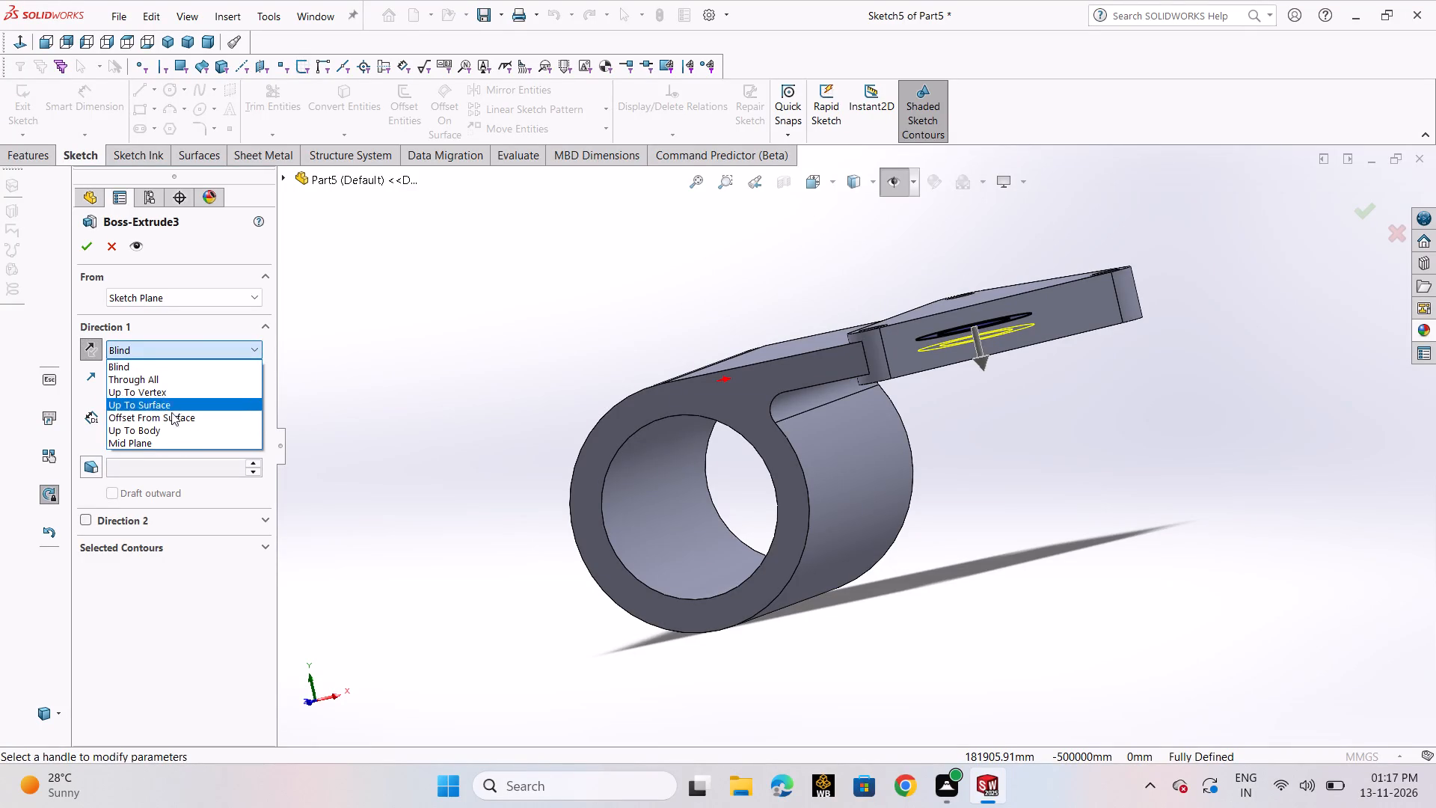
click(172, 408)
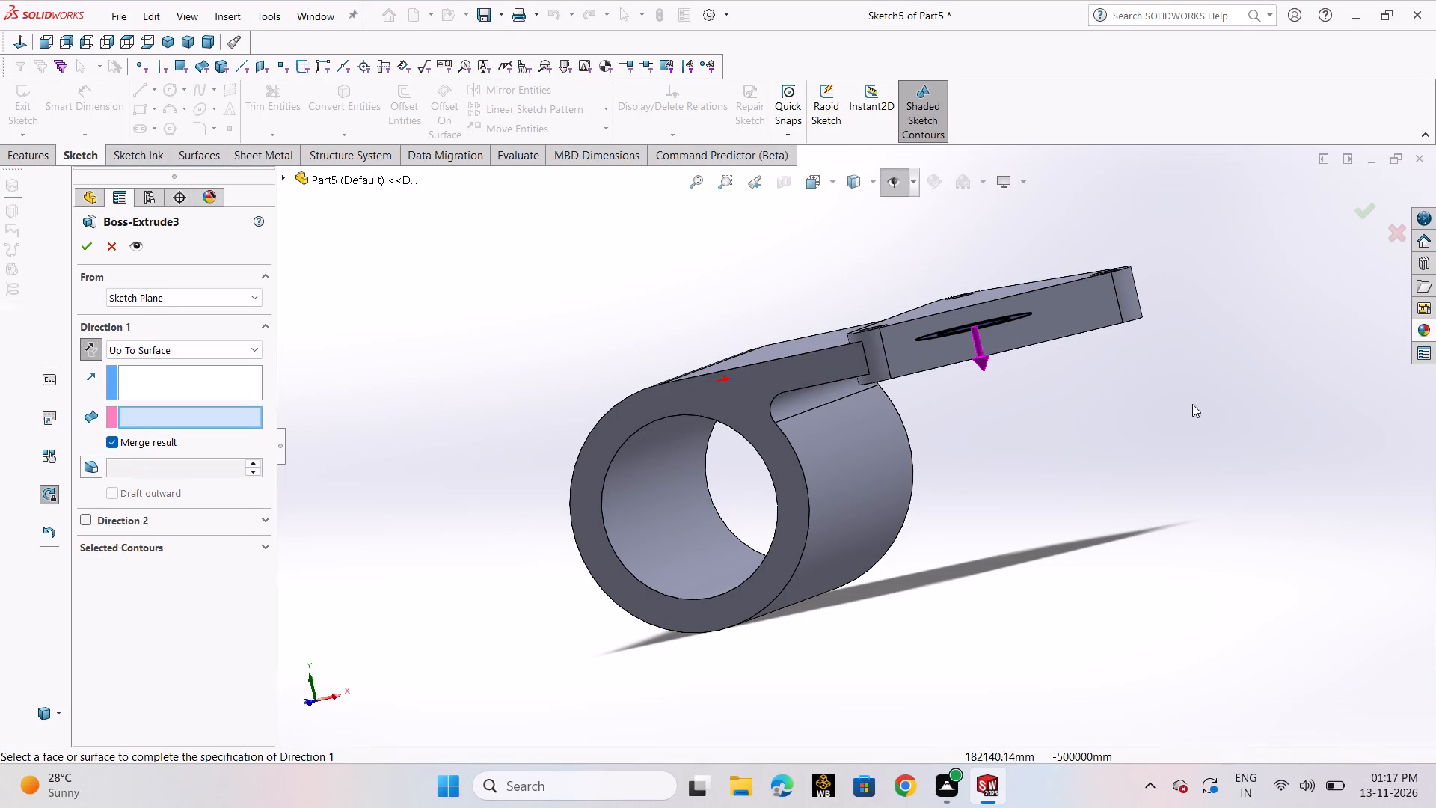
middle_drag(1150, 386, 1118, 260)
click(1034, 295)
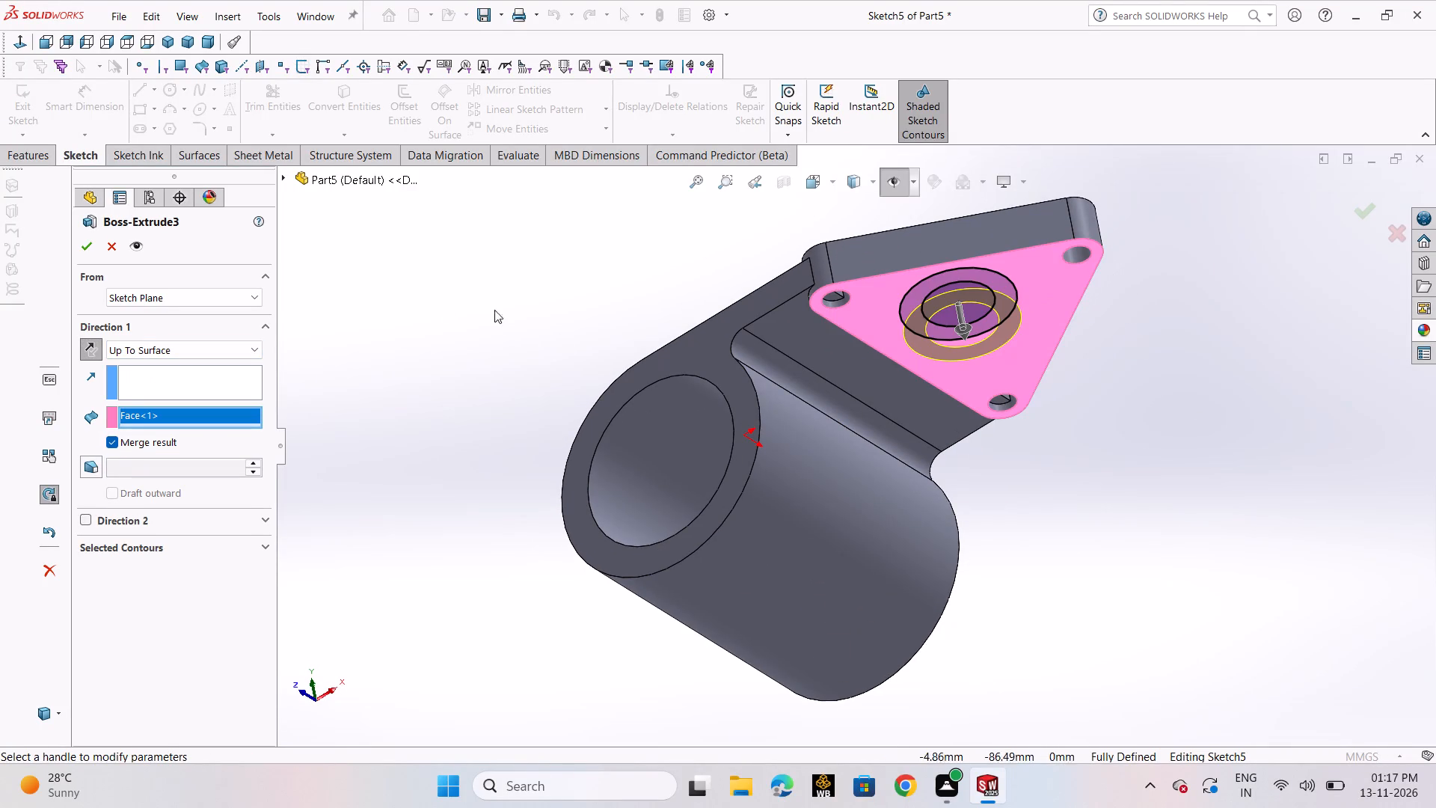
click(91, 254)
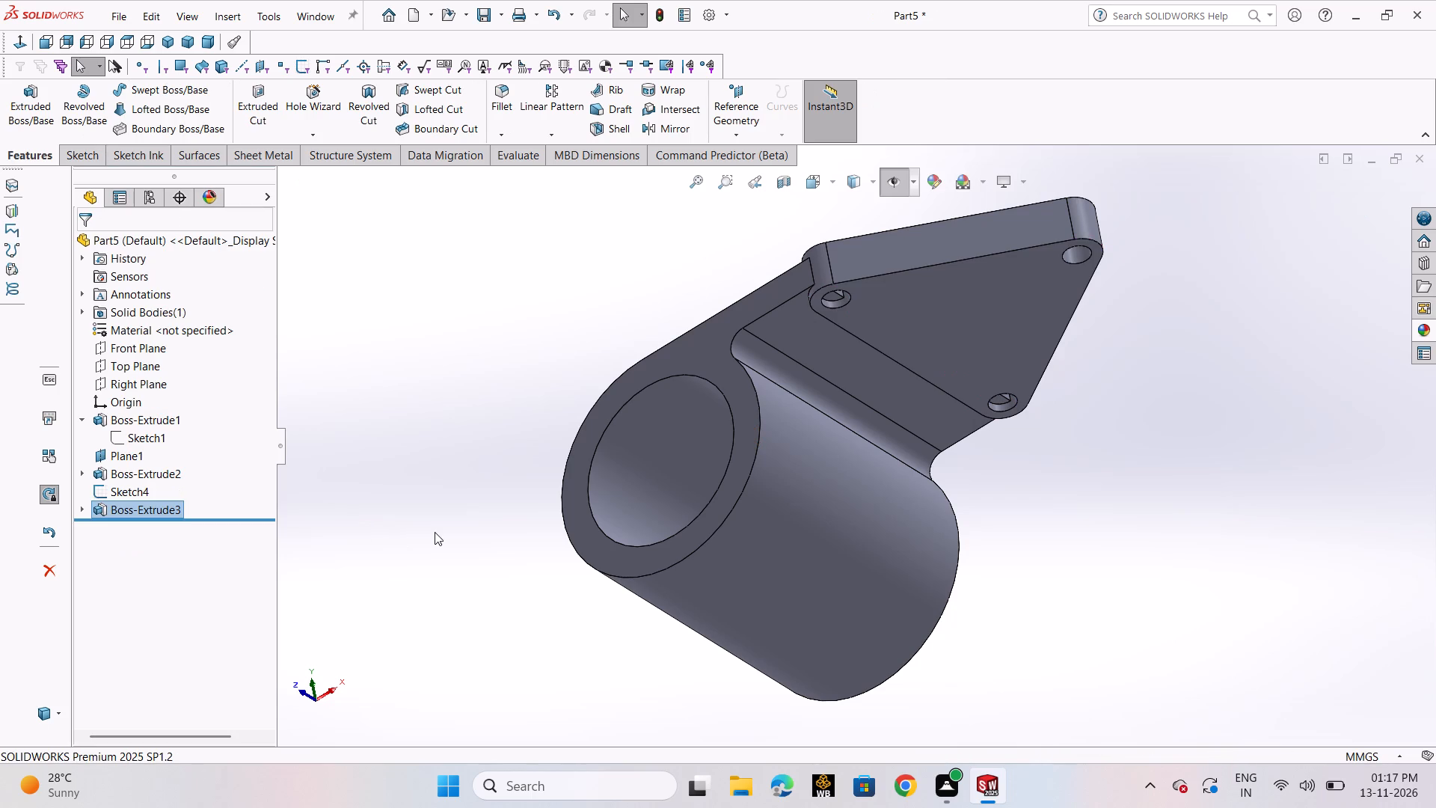
Edit Sketch5 under Boss-Extrude3, delete the outer 32 mm circle including its dimension, and close the sketch.
click(78, 513)
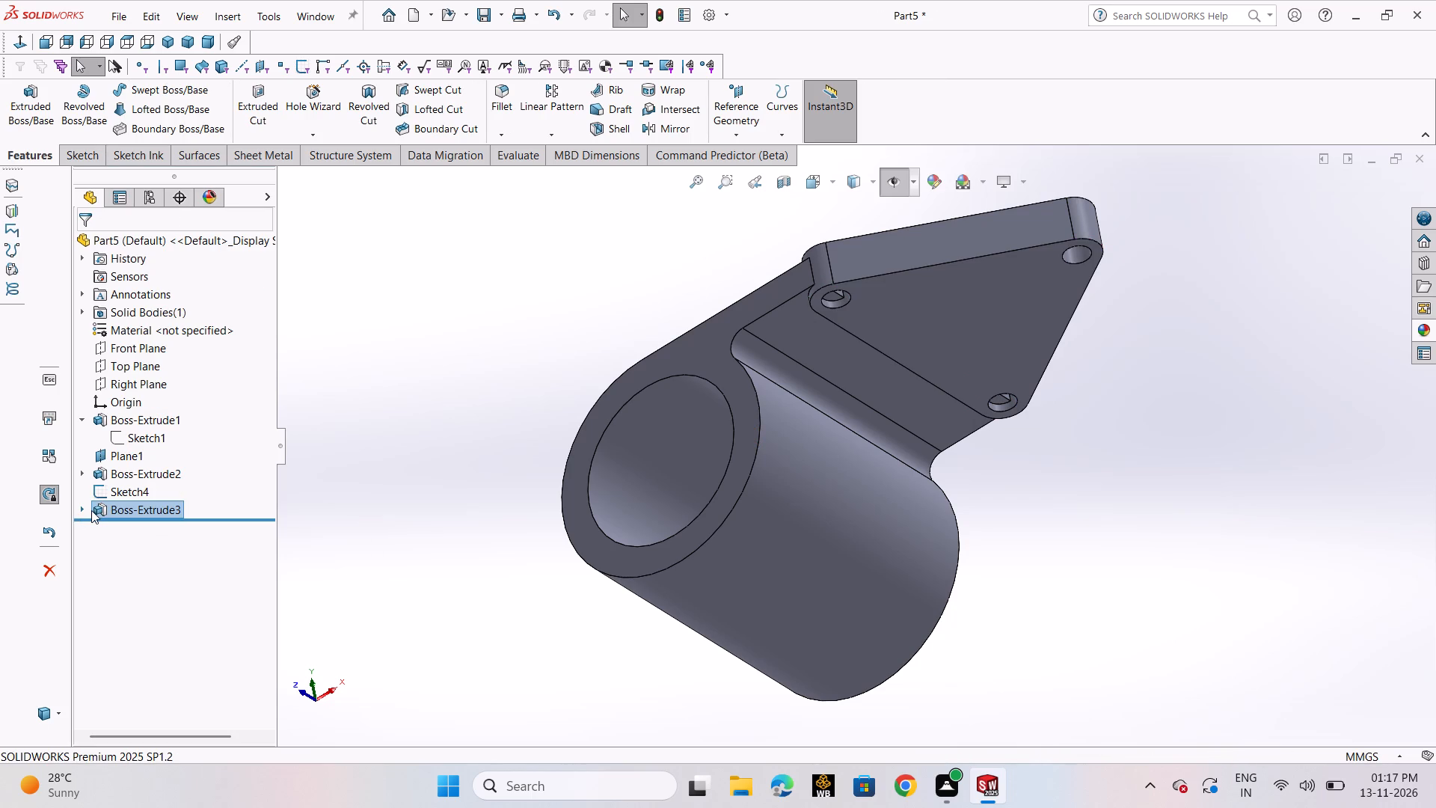
click(76, 507)
click(80, 507)
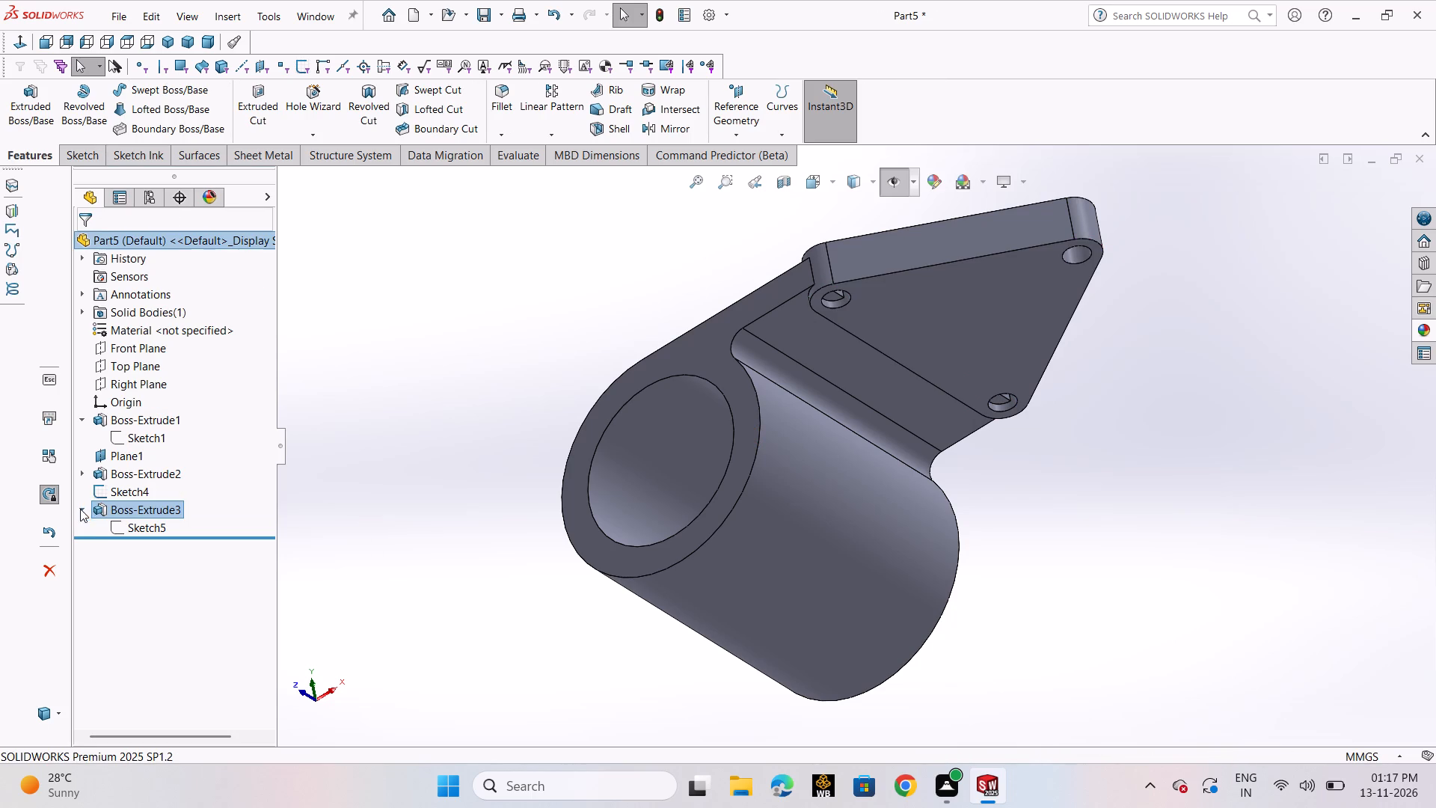
click(126, 527)
click(149, 471)
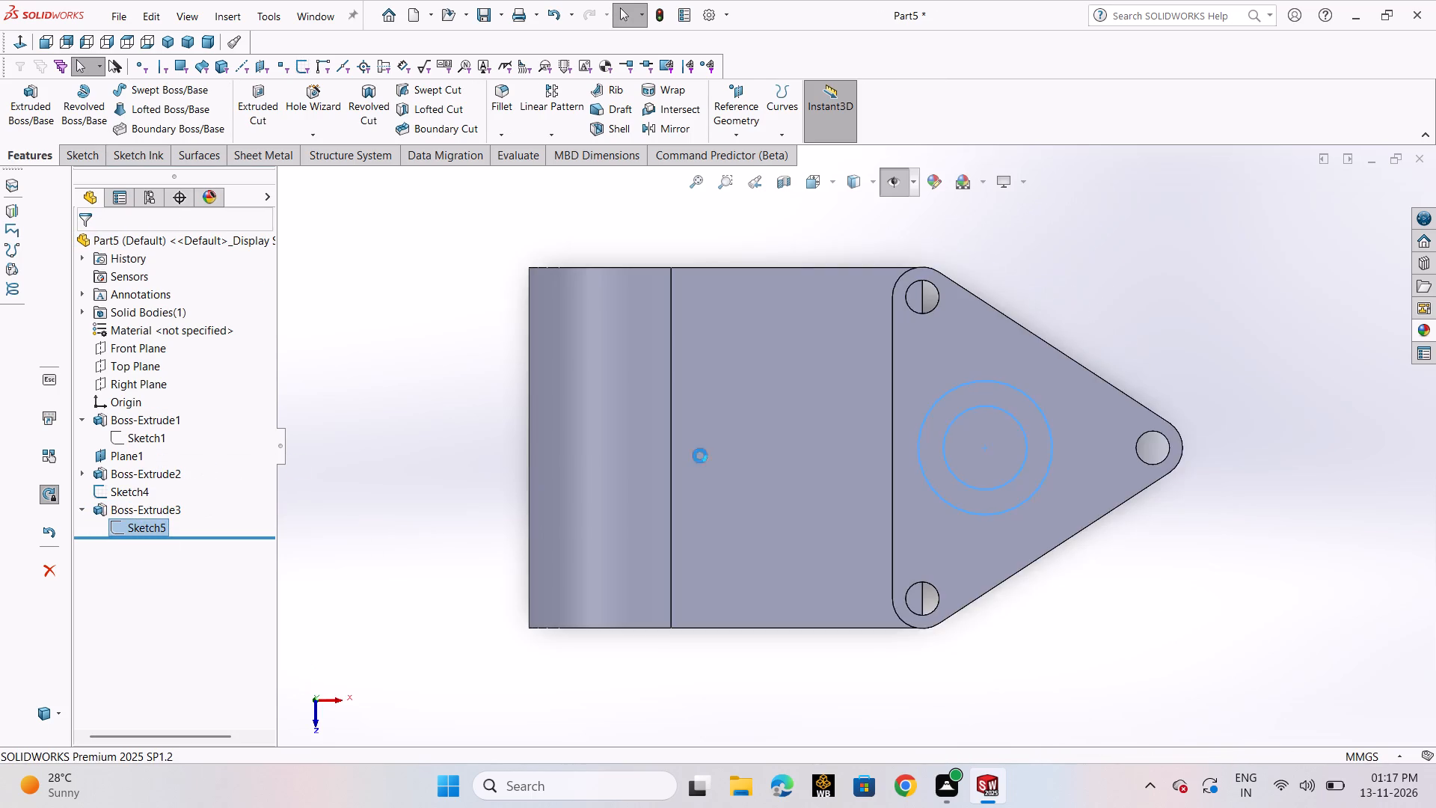
click(1026, 400)
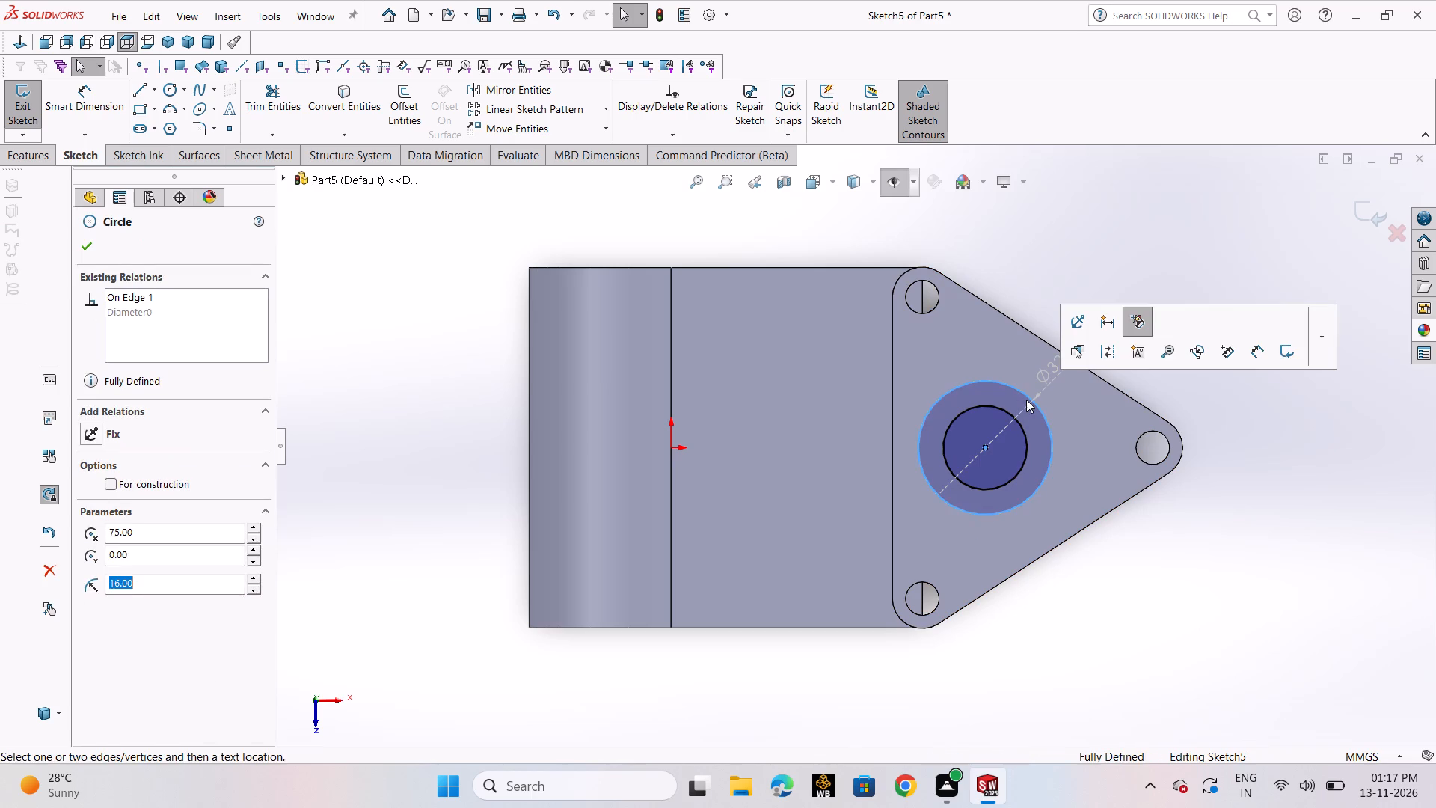
key(Delete)
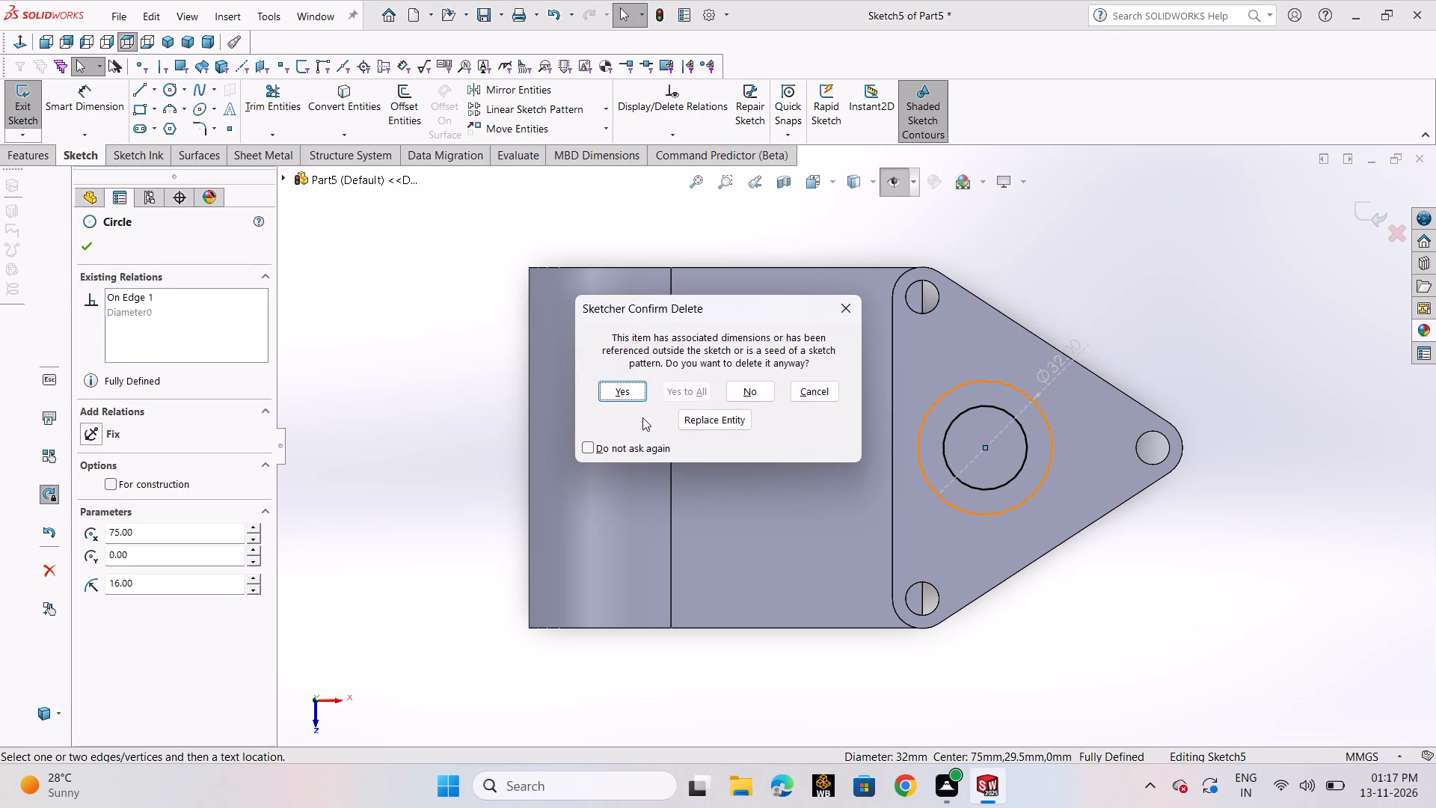
click(633, 395)
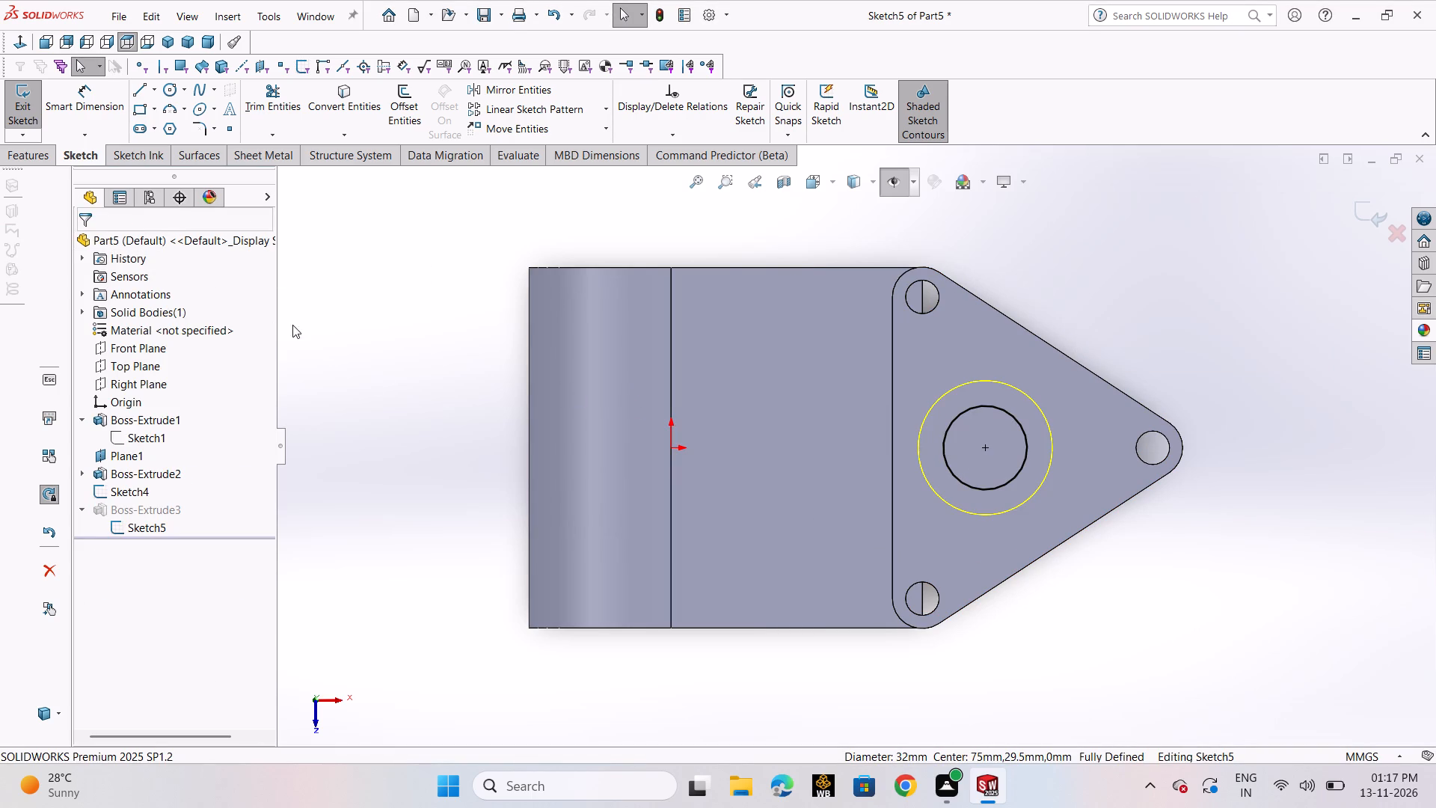
click(391, 391)
middle_drag(387, 448, 373, 221)
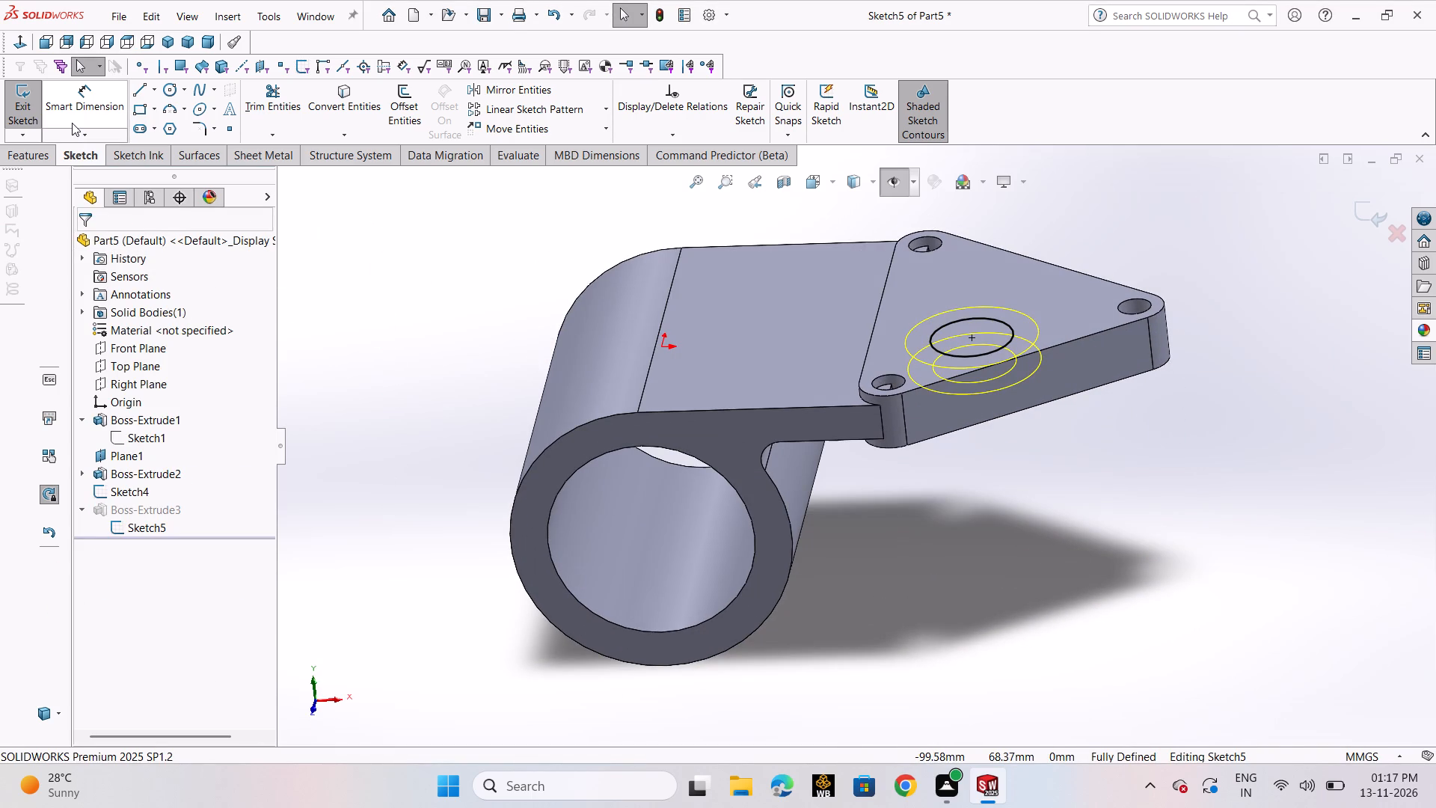
click(24, 107)
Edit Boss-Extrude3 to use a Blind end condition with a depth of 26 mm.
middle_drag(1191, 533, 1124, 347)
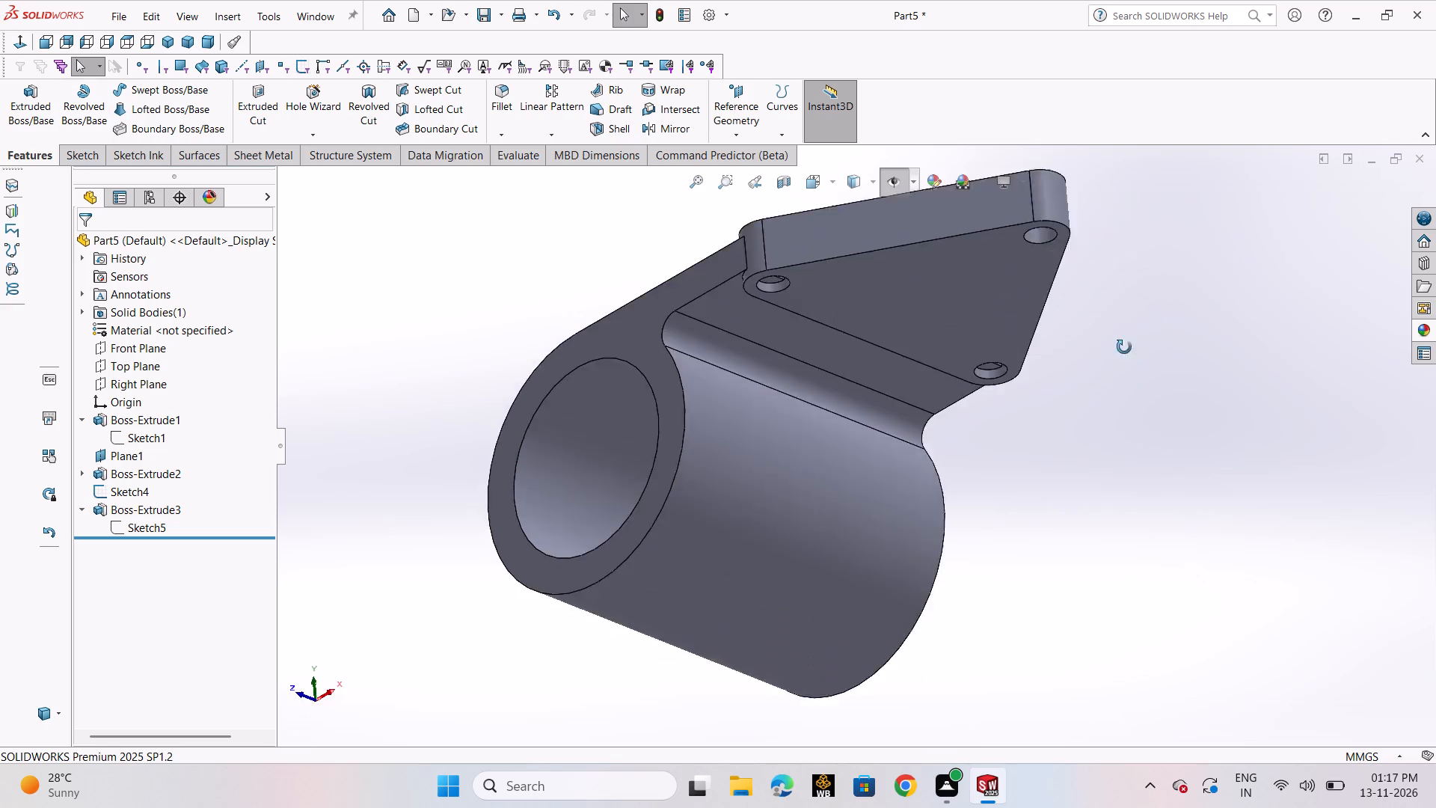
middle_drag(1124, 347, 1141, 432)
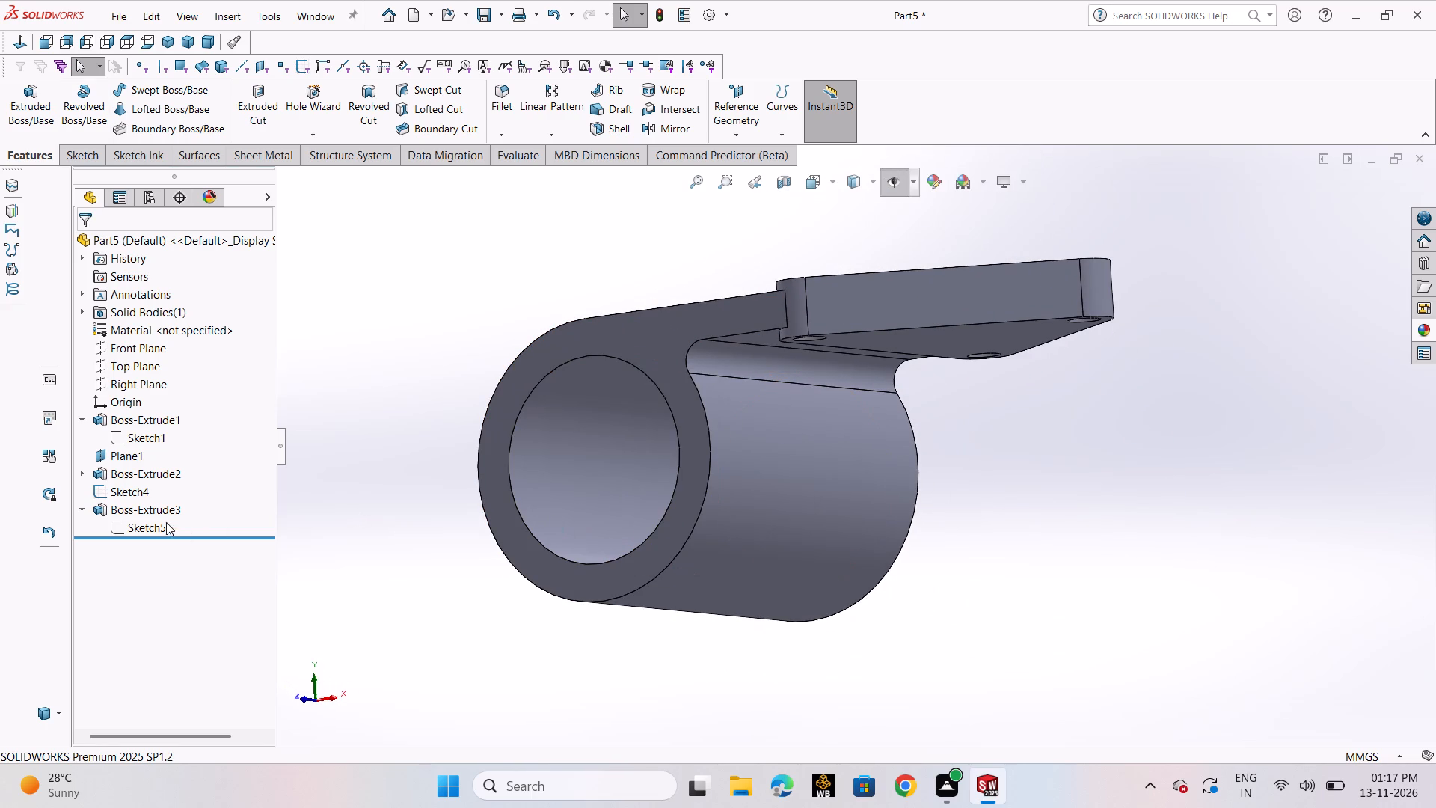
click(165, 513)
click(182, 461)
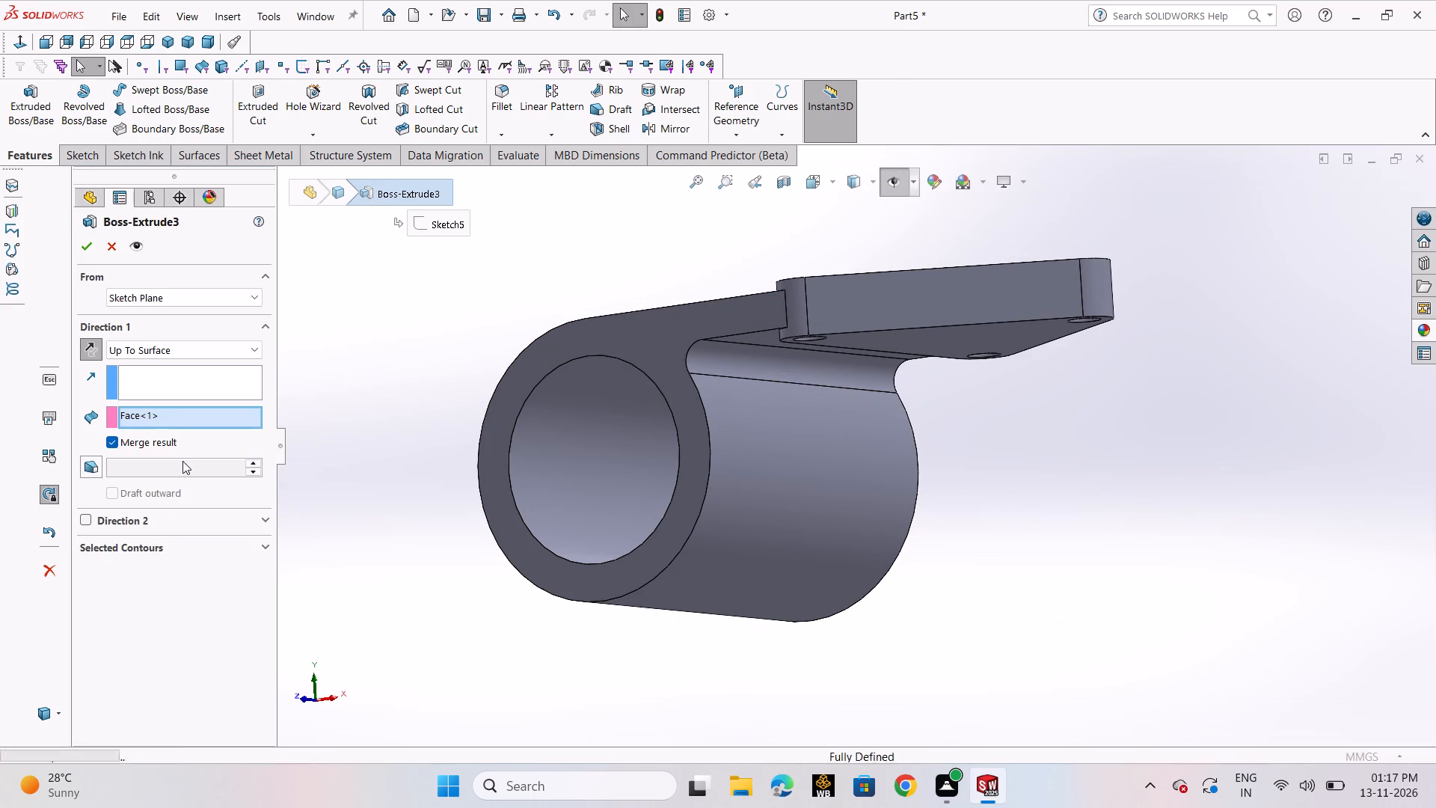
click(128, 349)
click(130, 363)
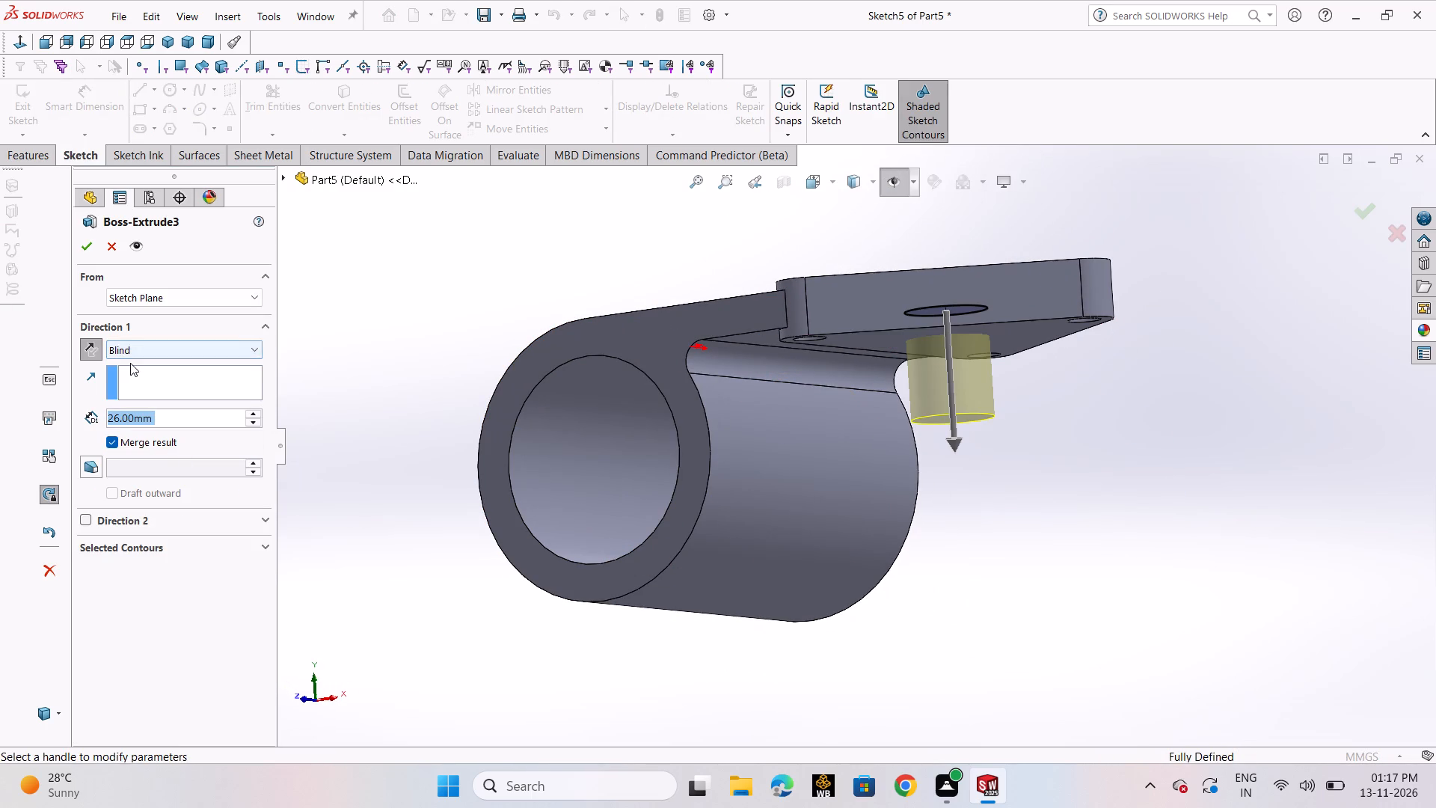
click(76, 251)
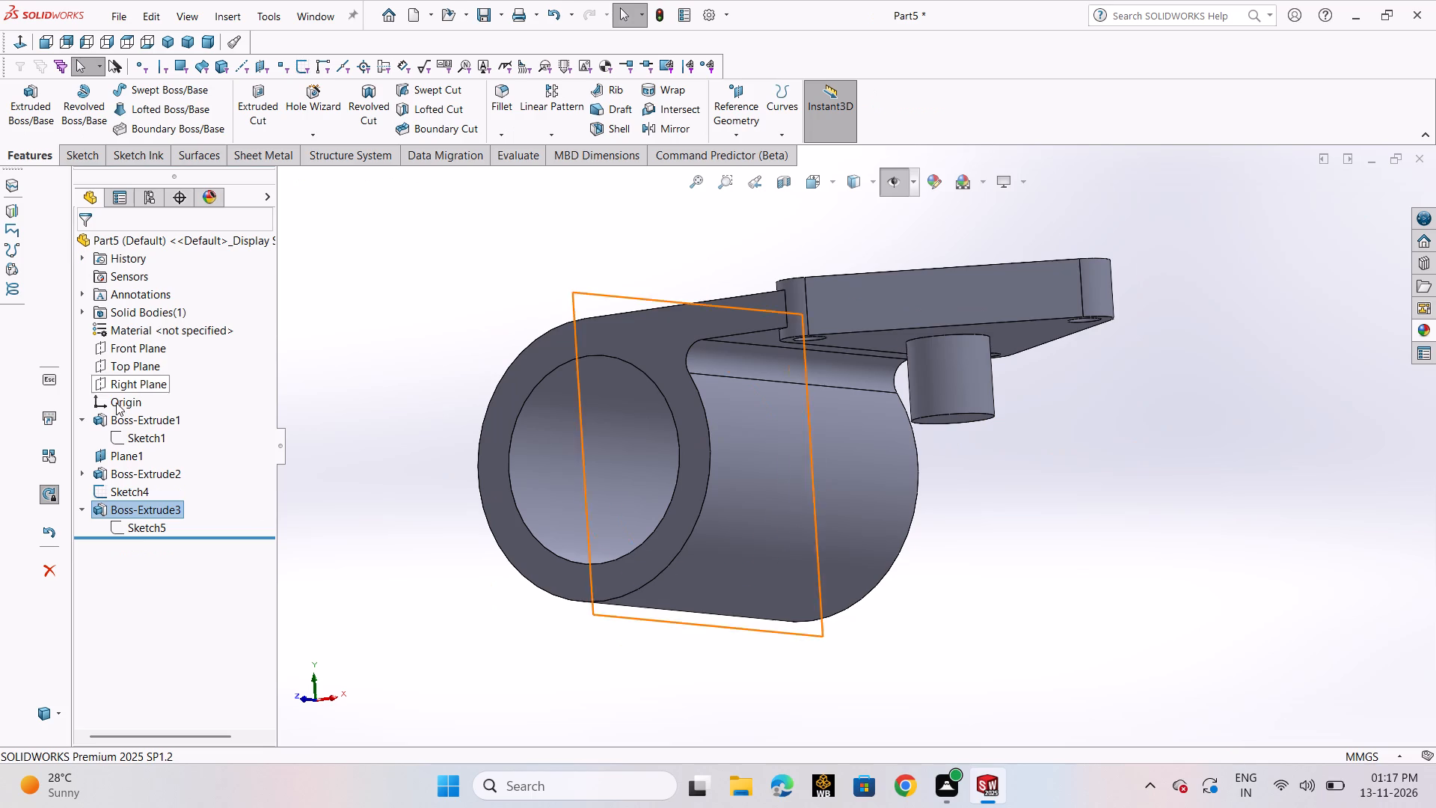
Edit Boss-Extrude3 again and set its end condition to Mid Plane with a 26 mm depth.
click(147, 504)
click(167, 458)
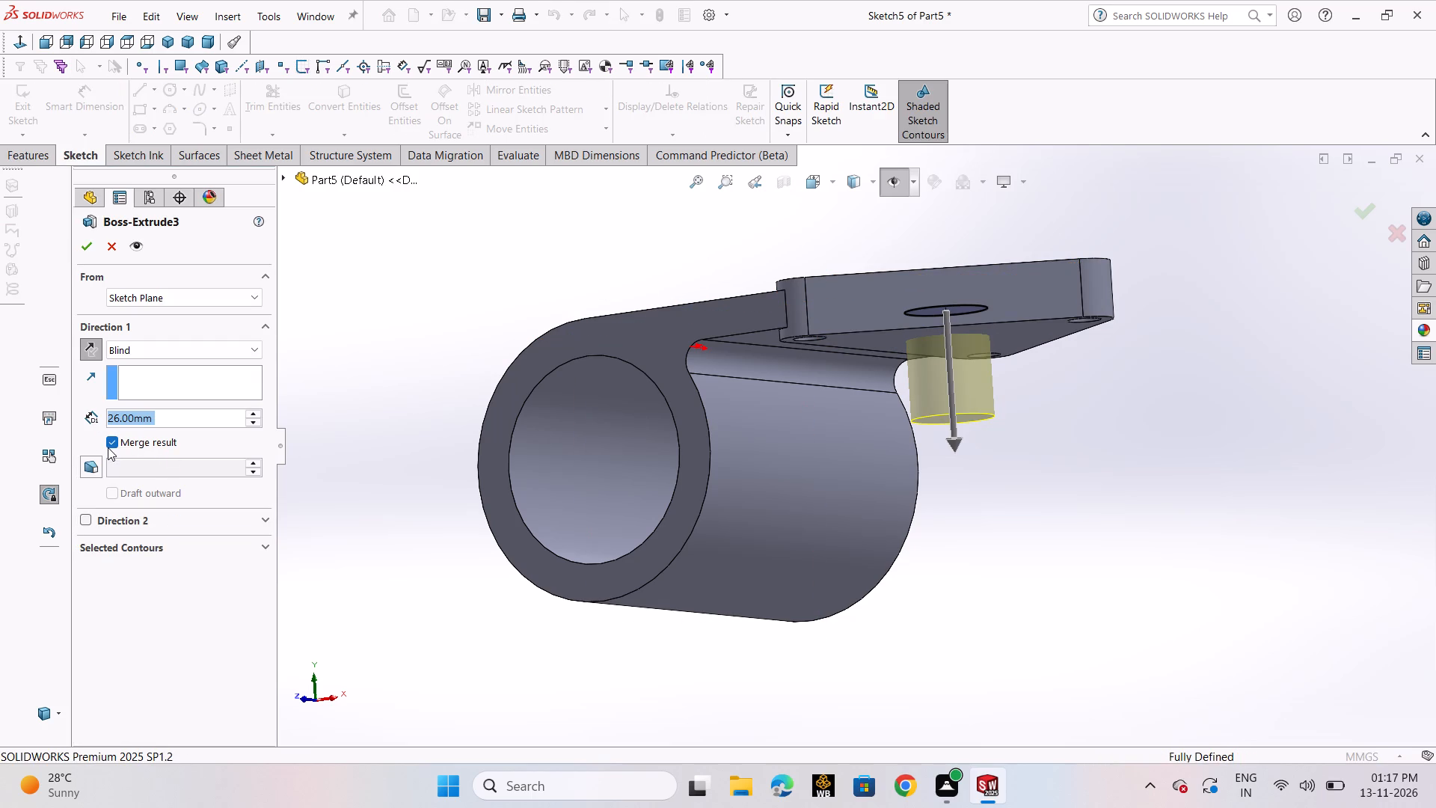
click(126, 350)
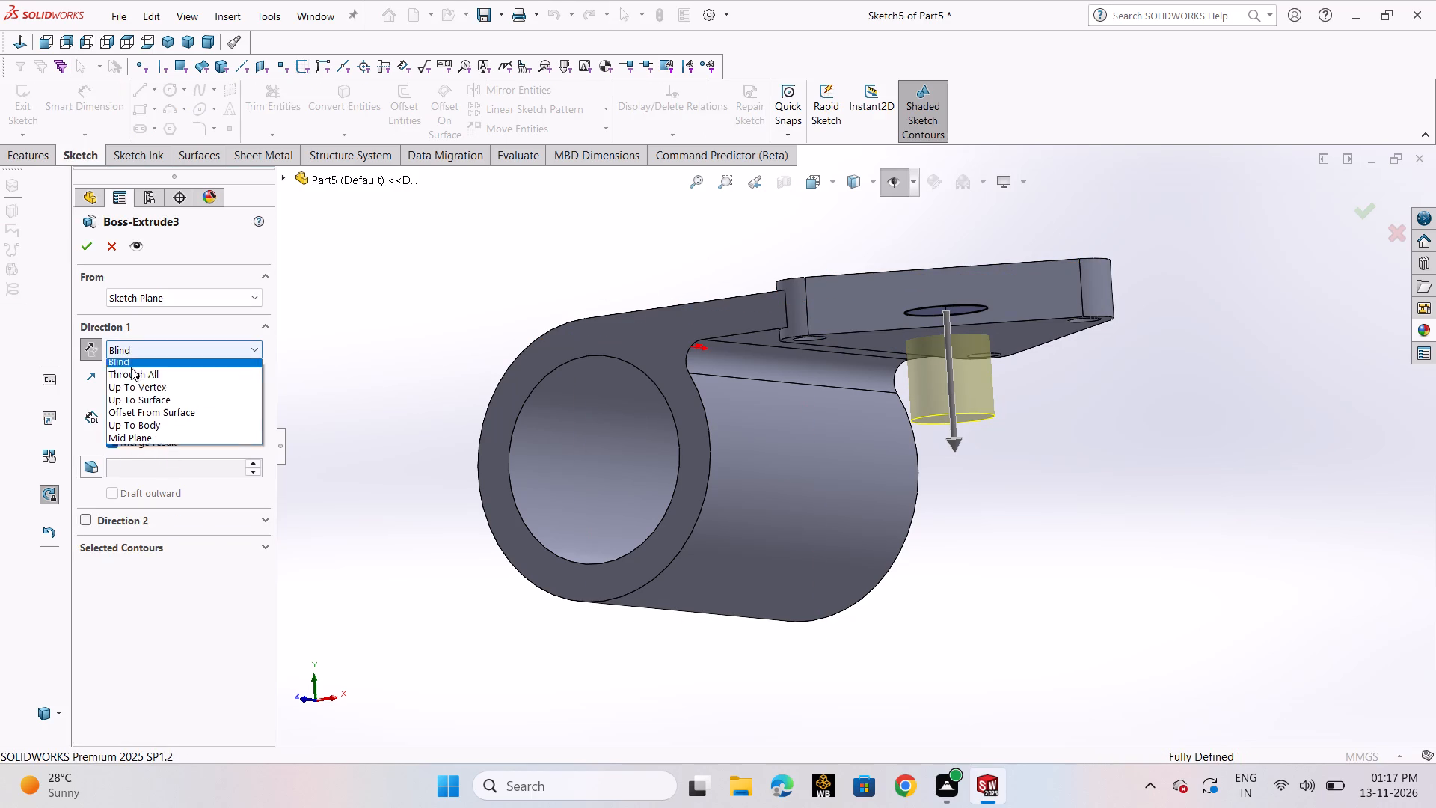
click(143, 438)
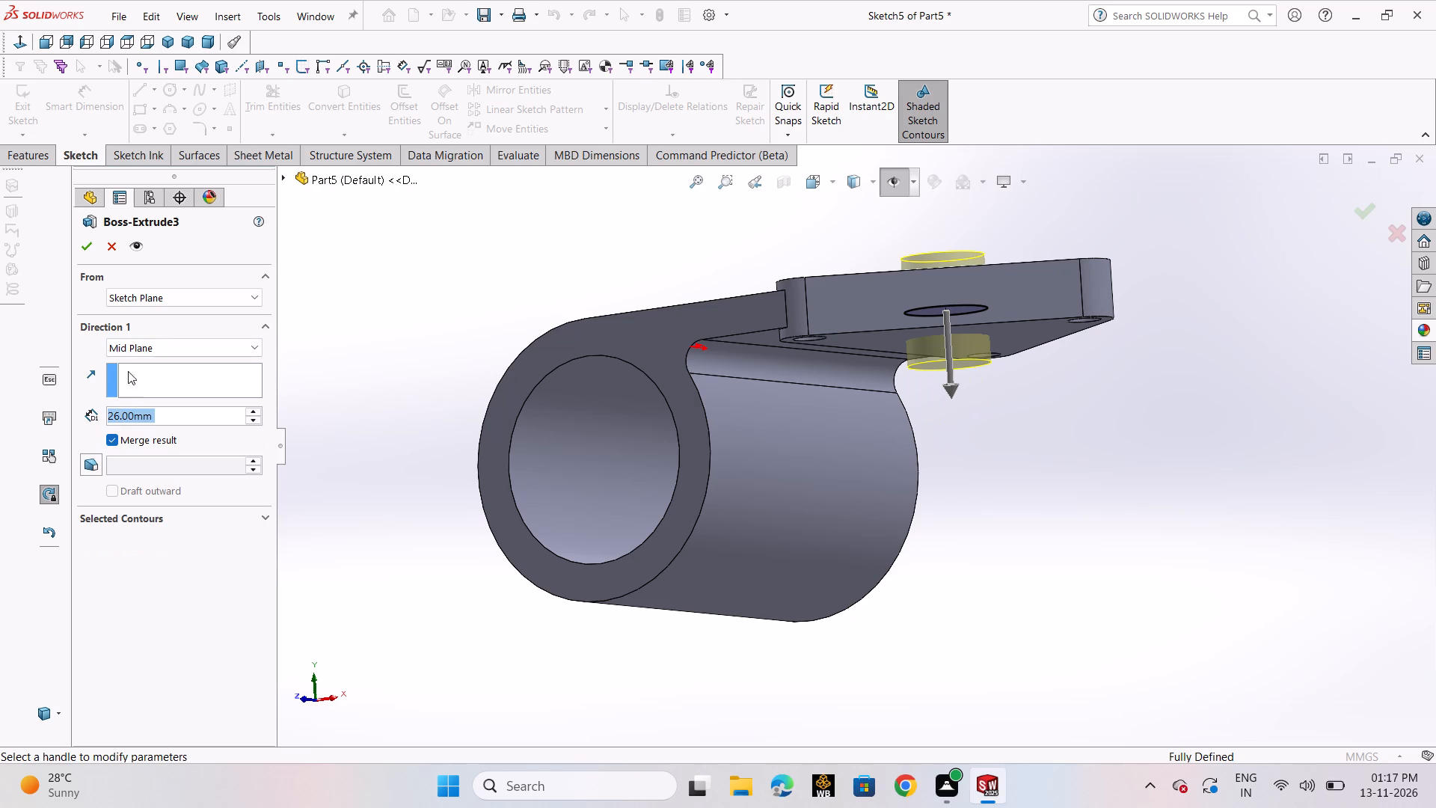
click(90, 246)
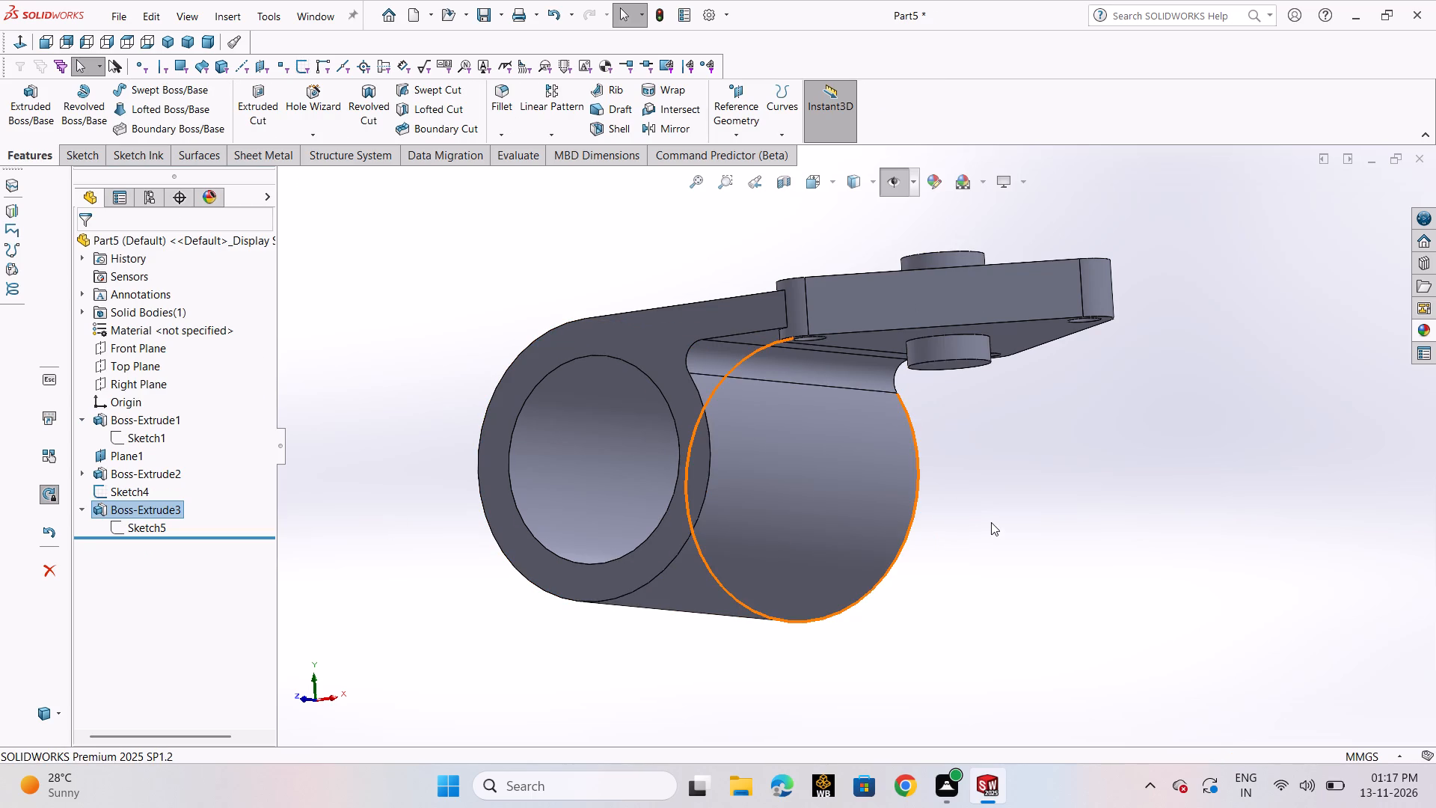
Delete the Boss-Extrude3 feature while keeping its absorbed sketch, Sketch5.
right_click(136, 509)
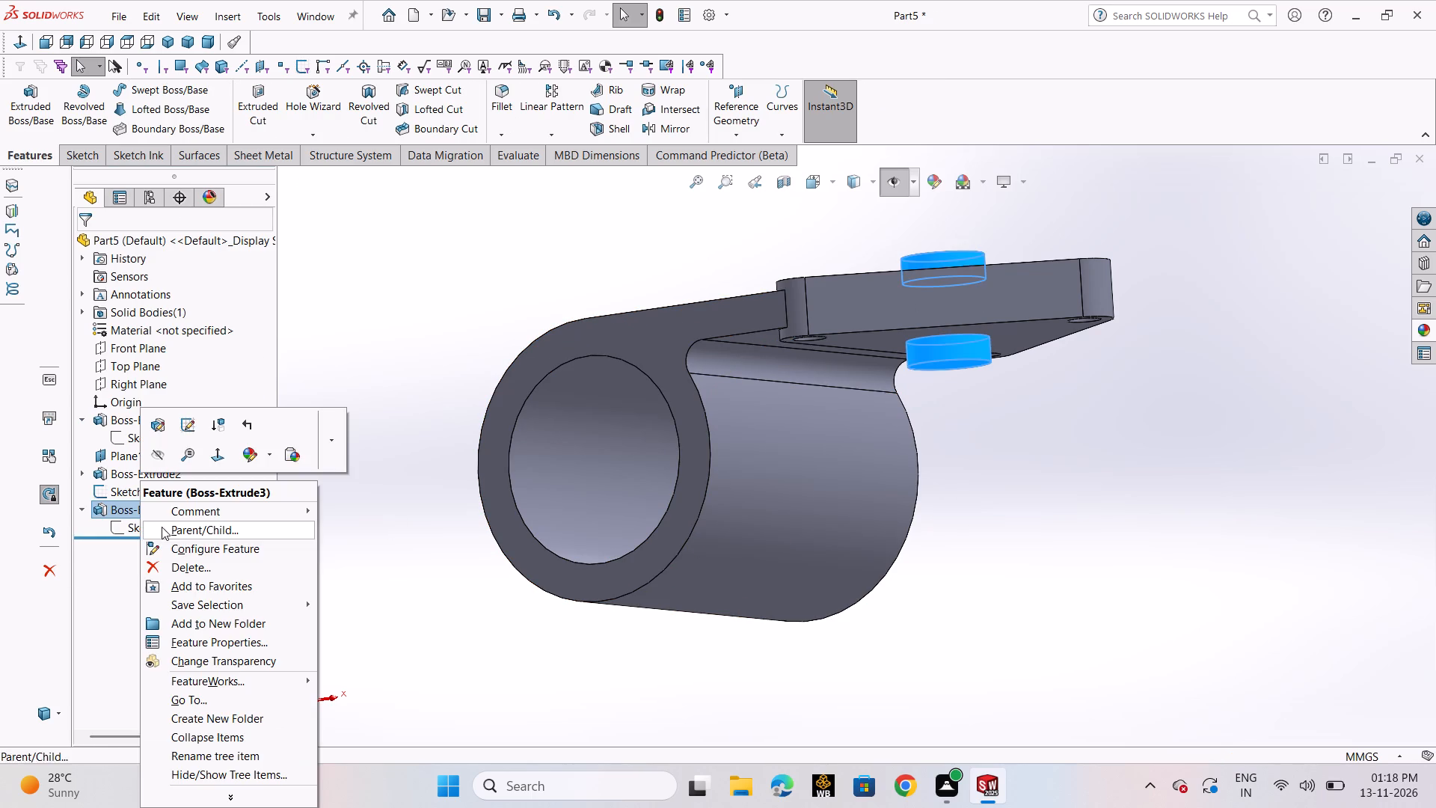
click(184, 561)
click(823, 300)
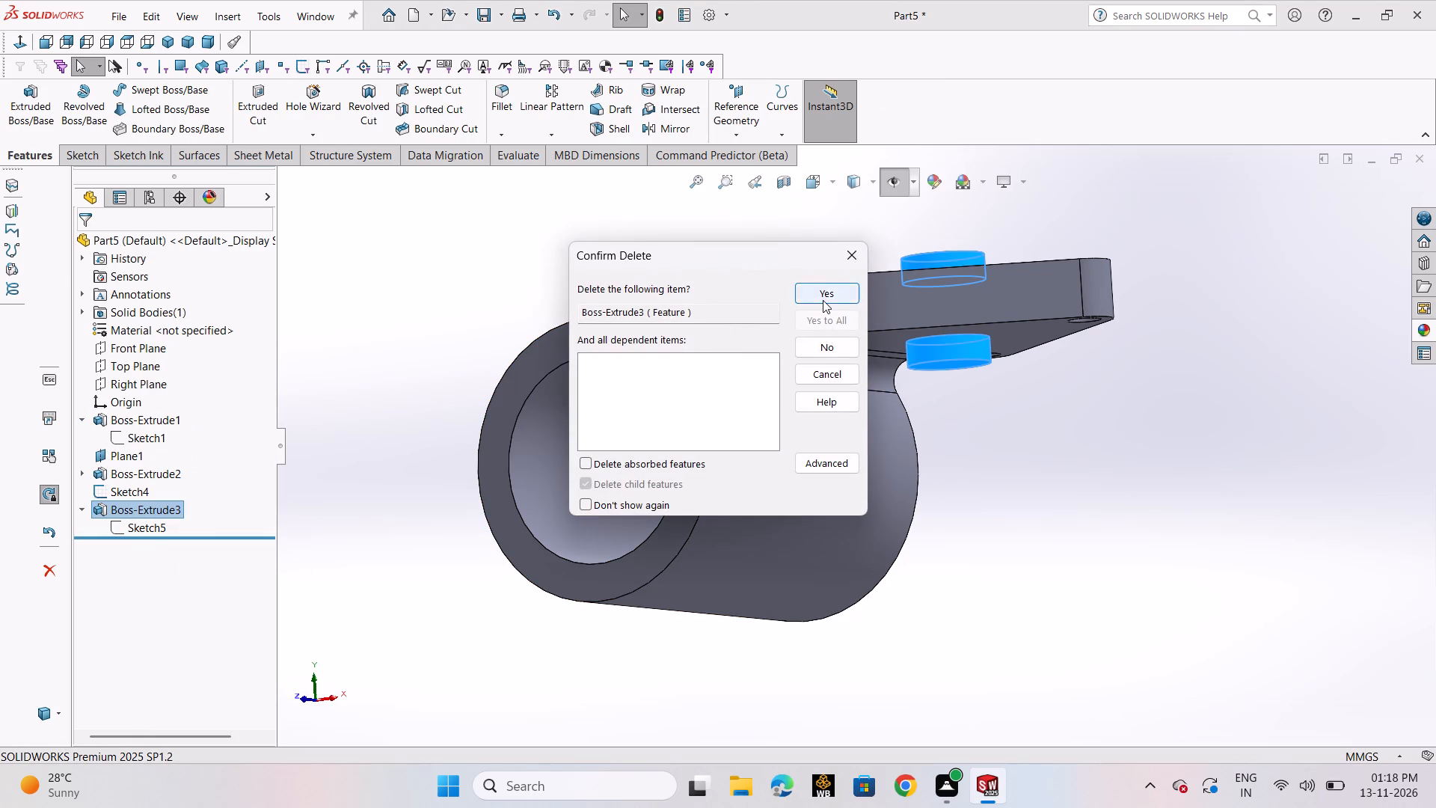
Cut-extrude the Sketch5 circle through the triangular flange with a Mid Plane depth of 26 mm.
click(261, 111)
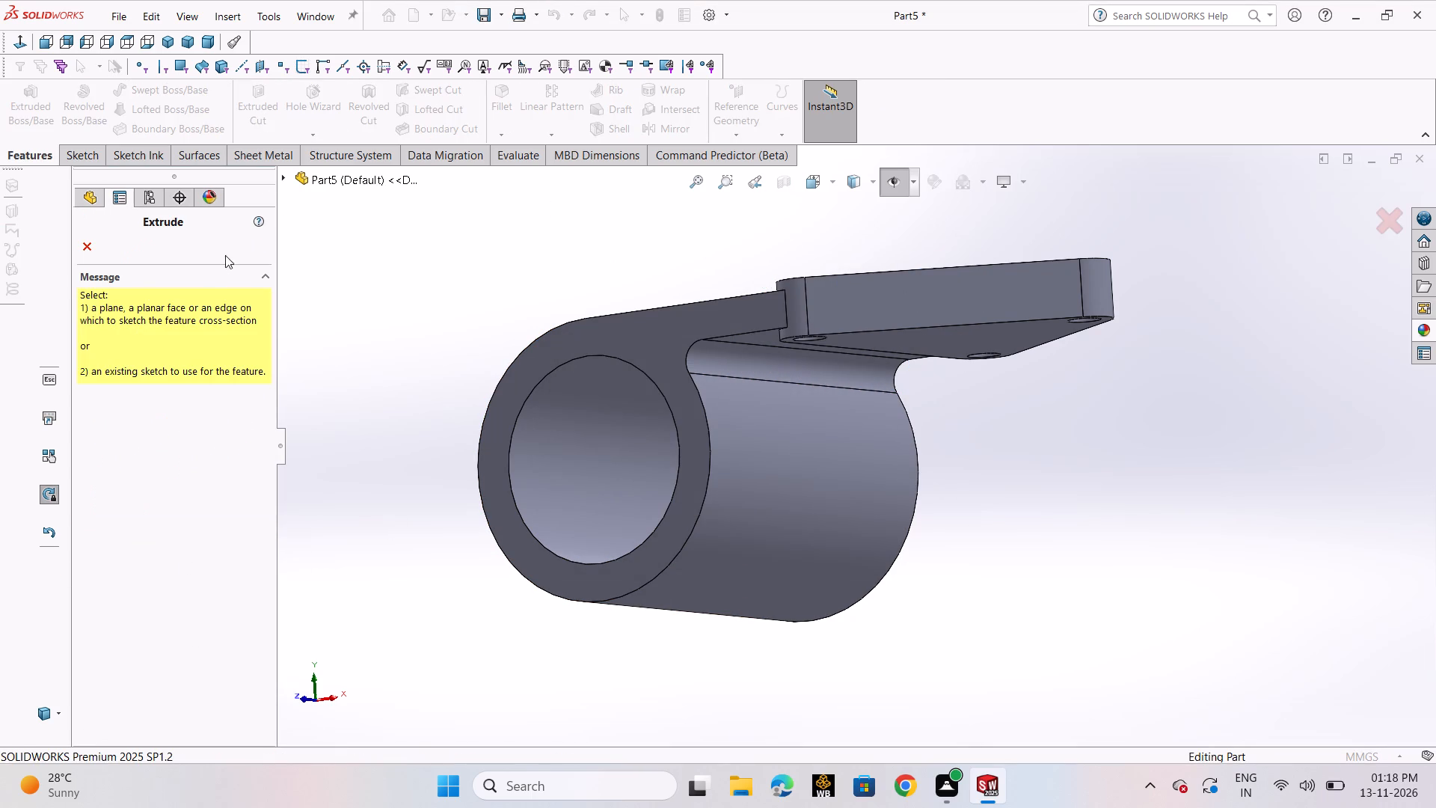
click(285, 181)
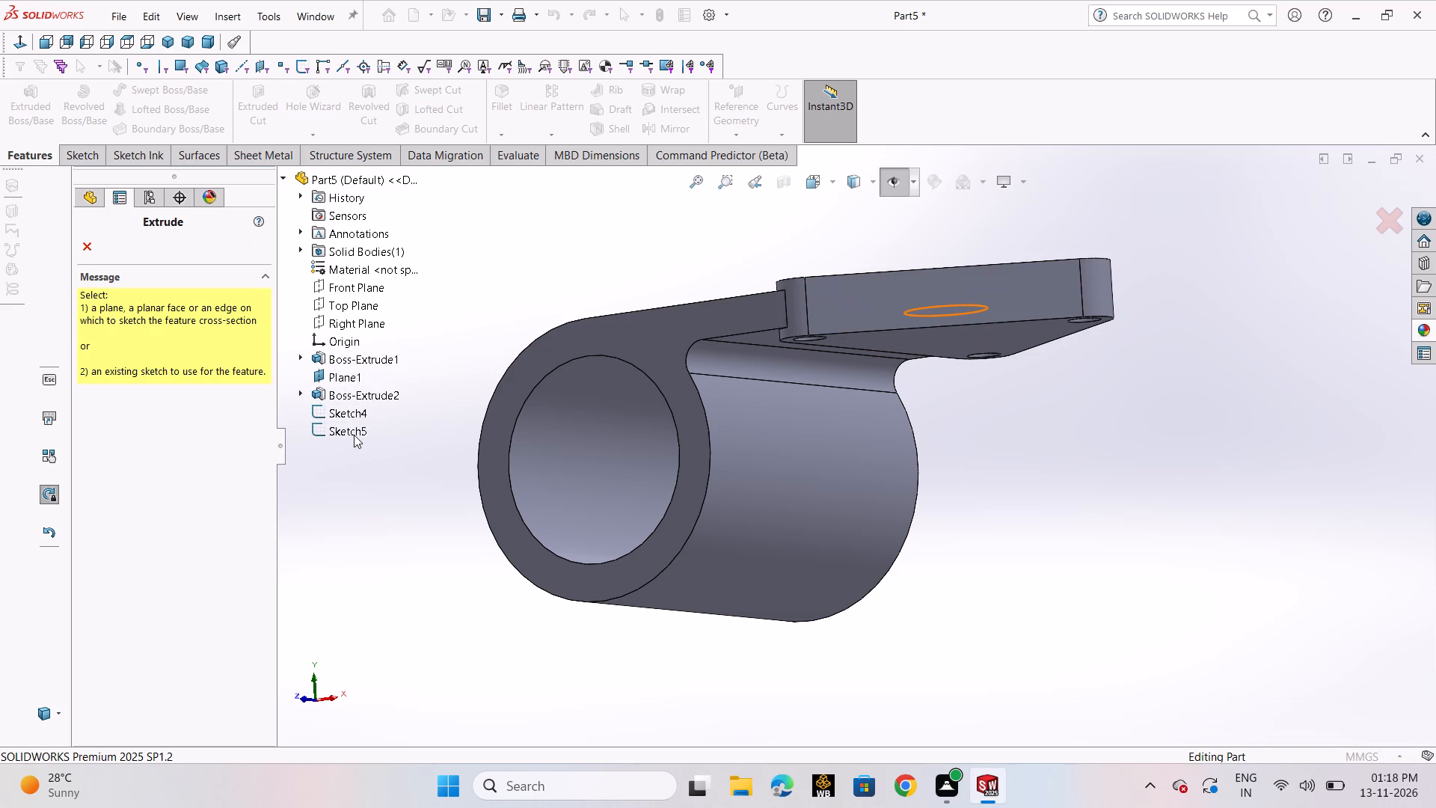
click(354, 435)
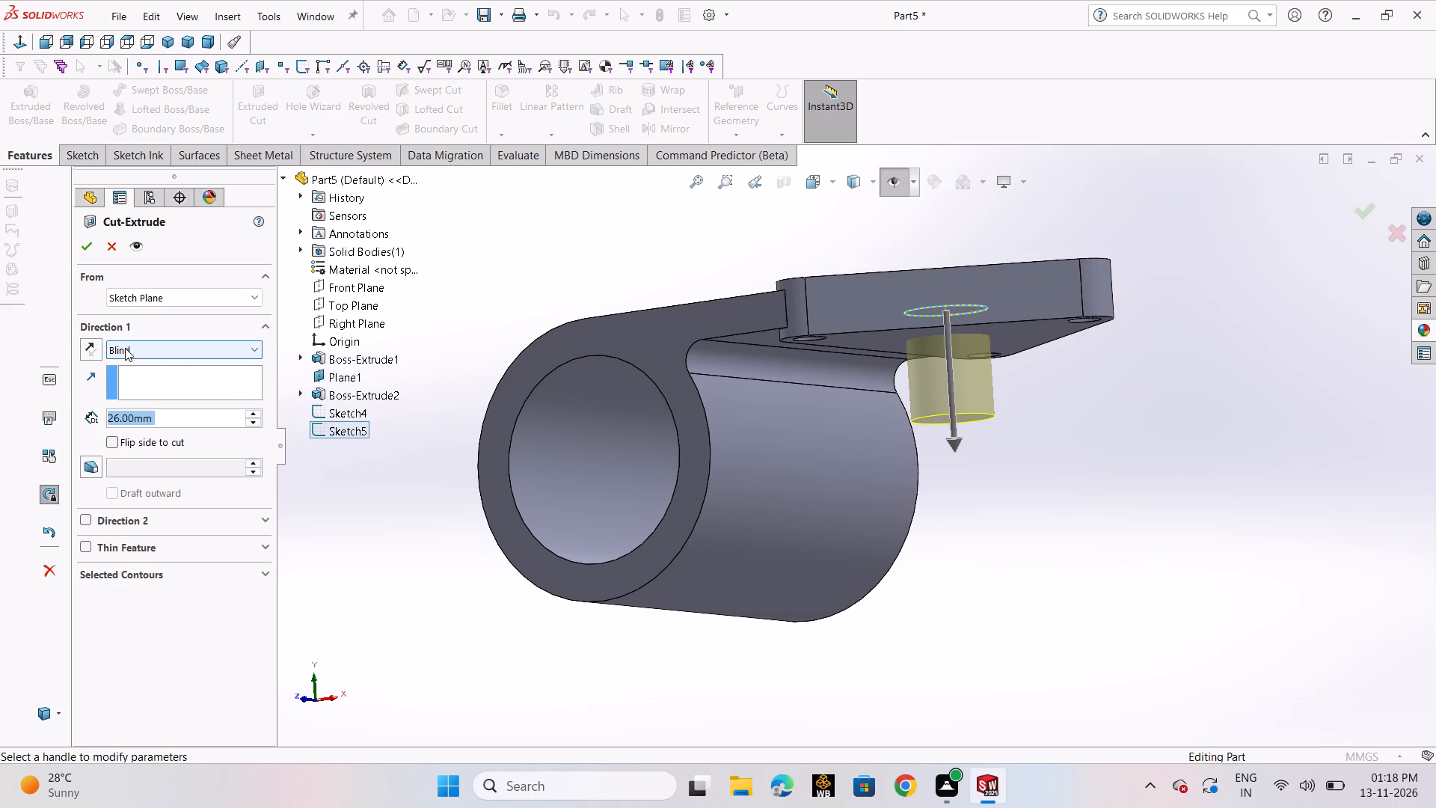
click(125, 348)
click(162, 462)
click(82, 252)
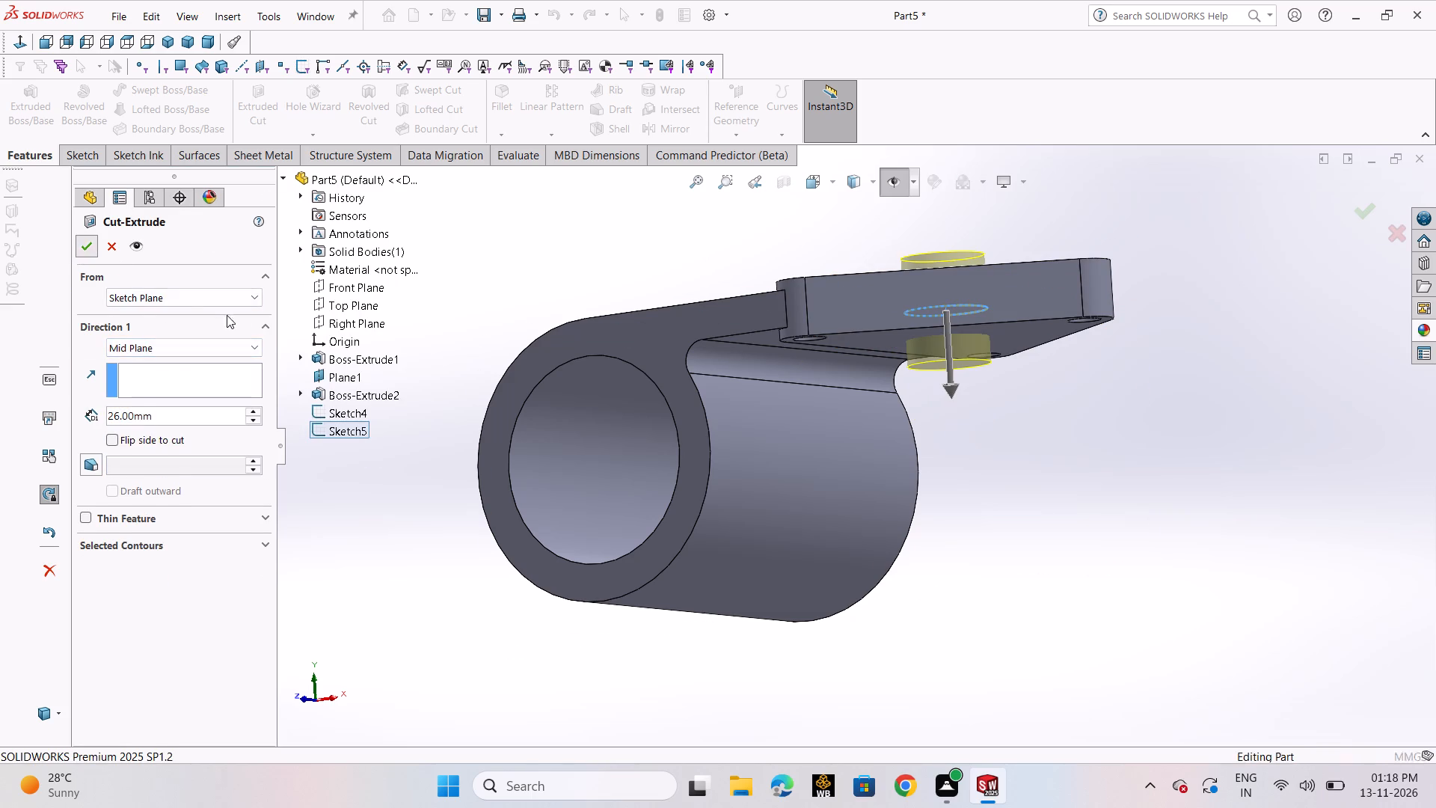
click(353, 322)
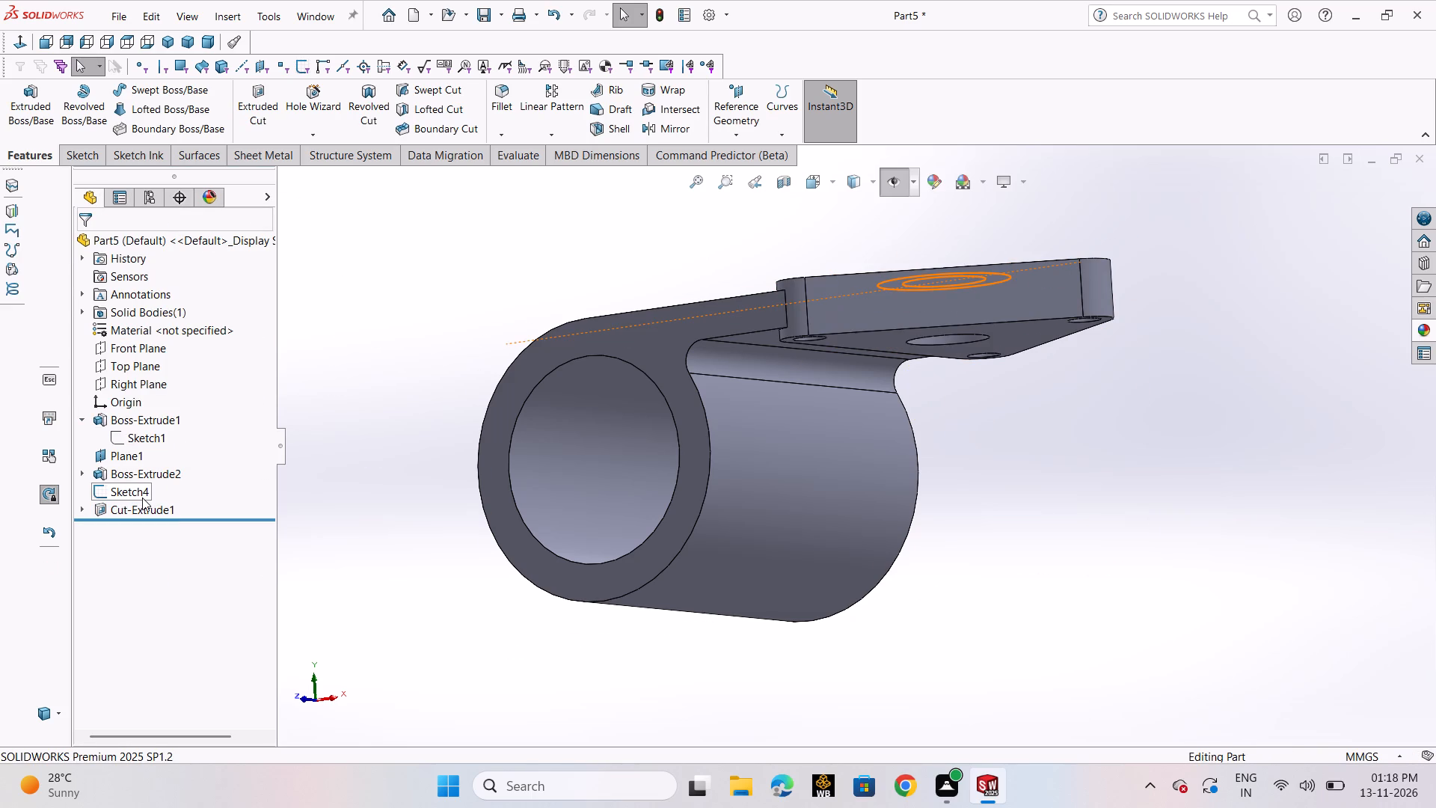
Extrude Sketch4's concentric circles as a Blind boss 3 mm above the triangular flange, with the result merged.
click(142, 498)
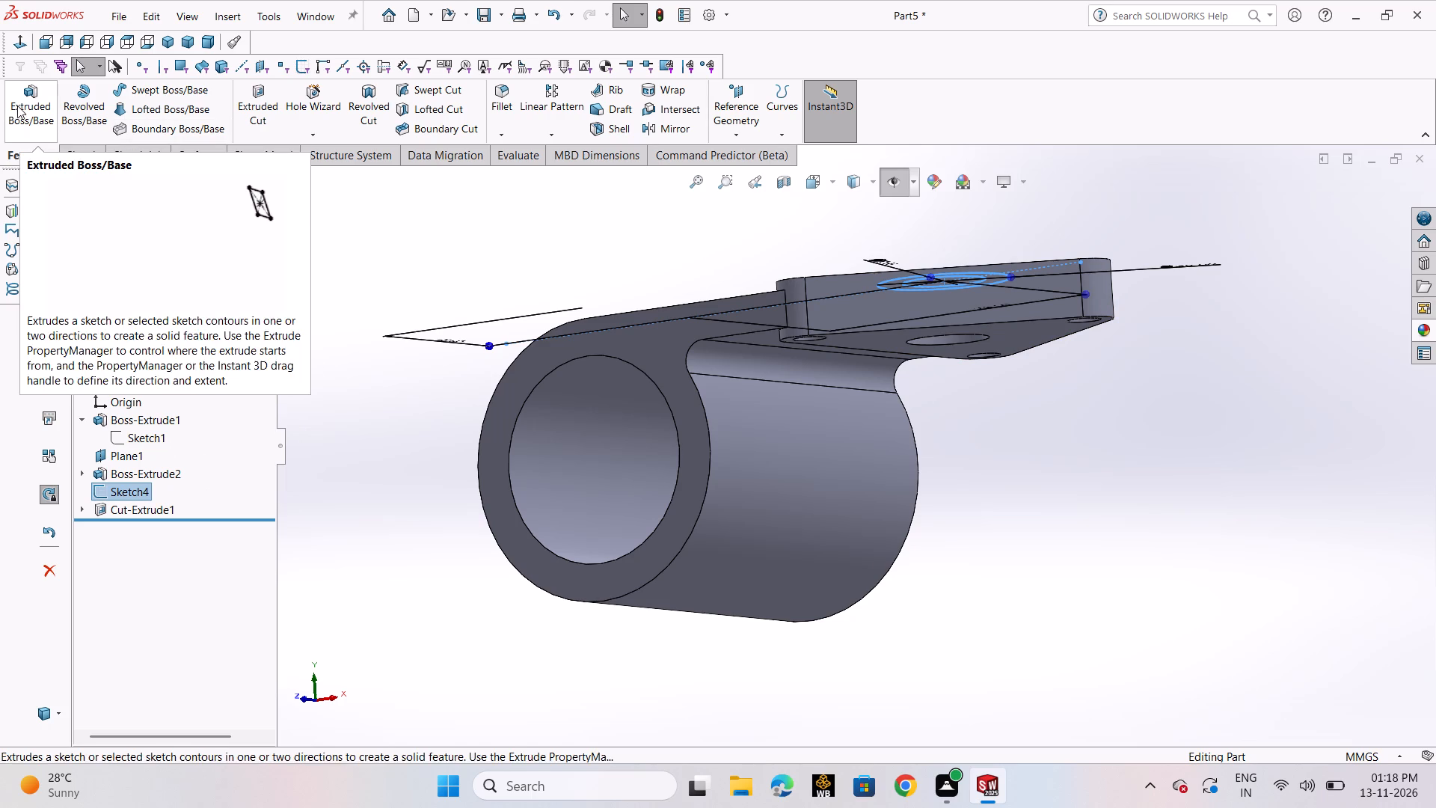
click(27, 108)
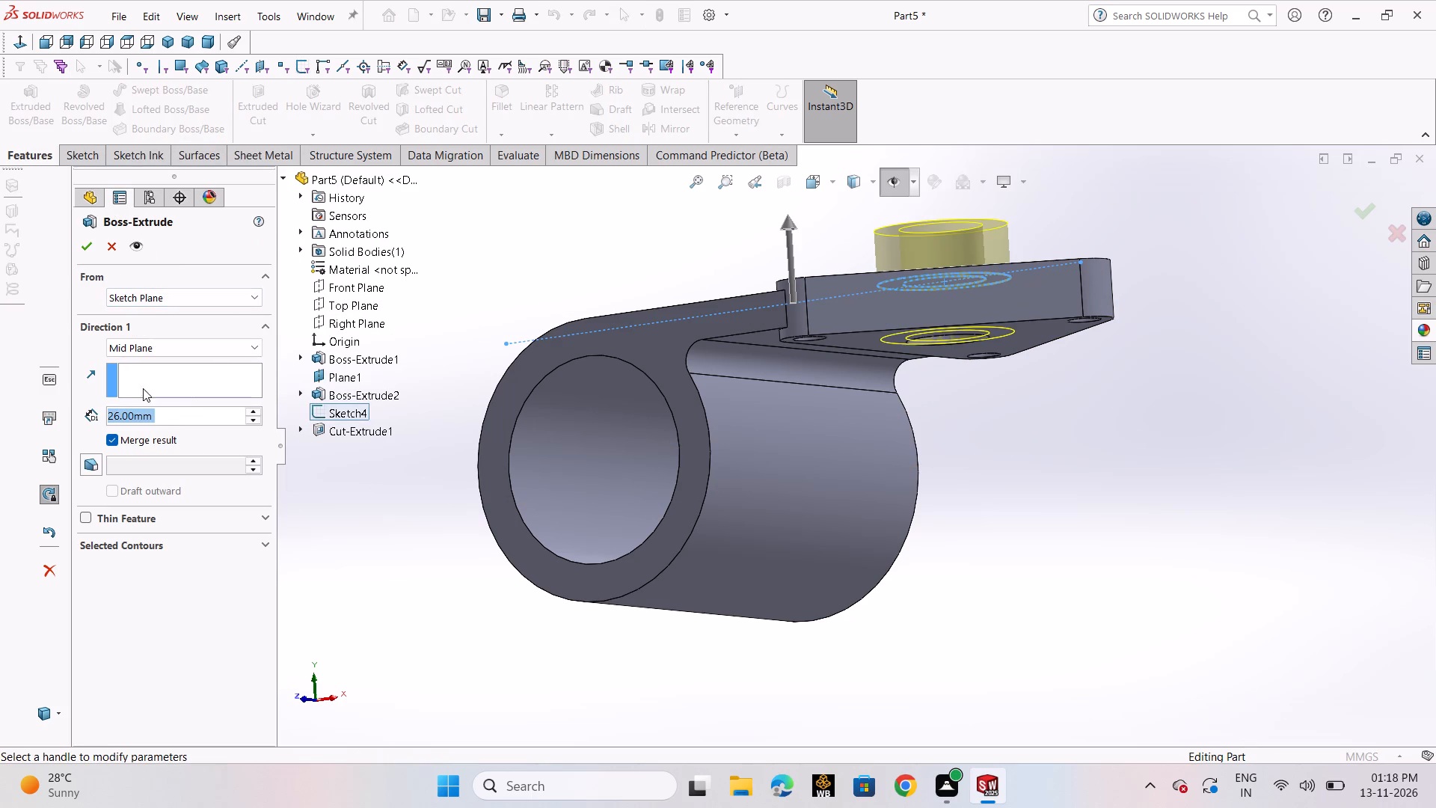
click(188, 350)
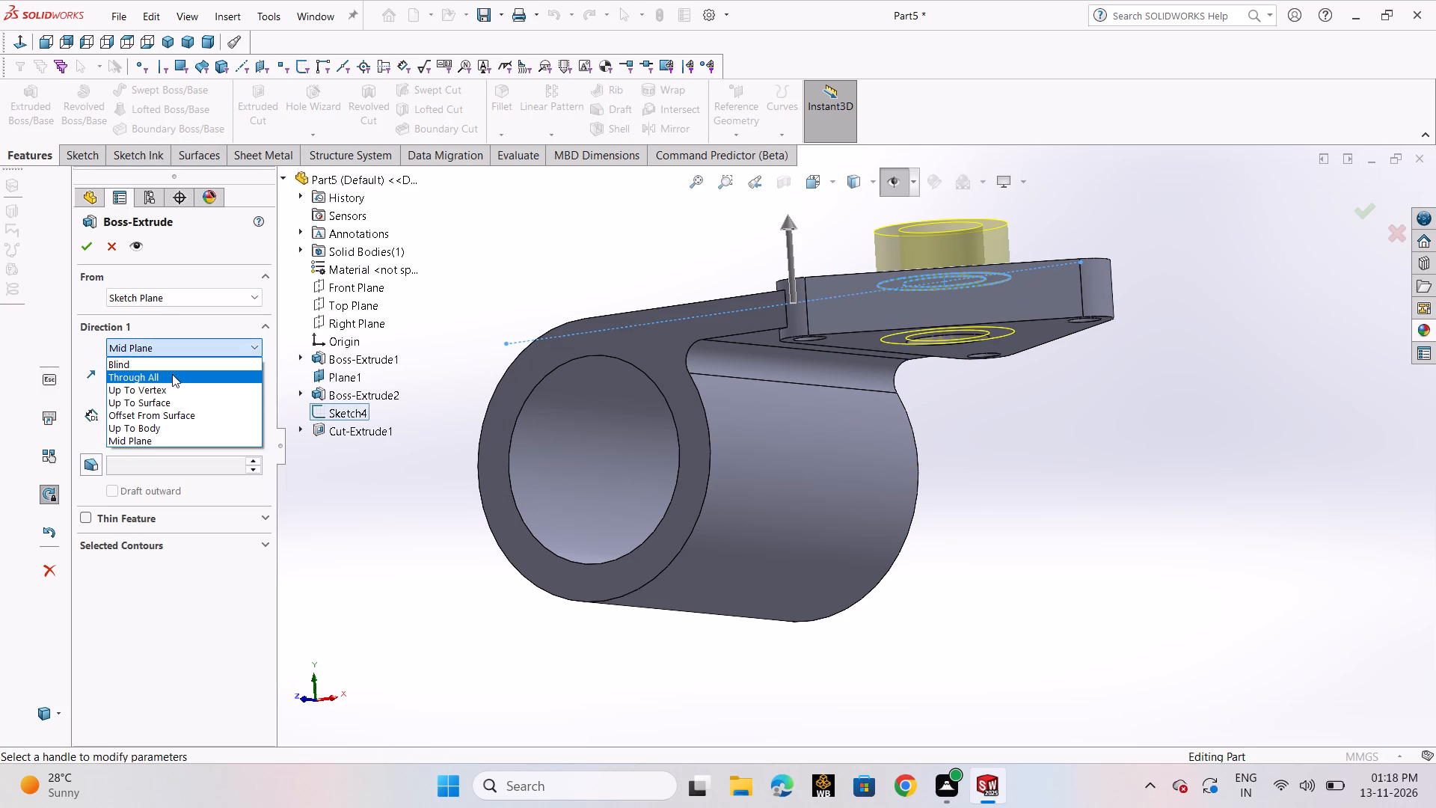
click(174, 370)
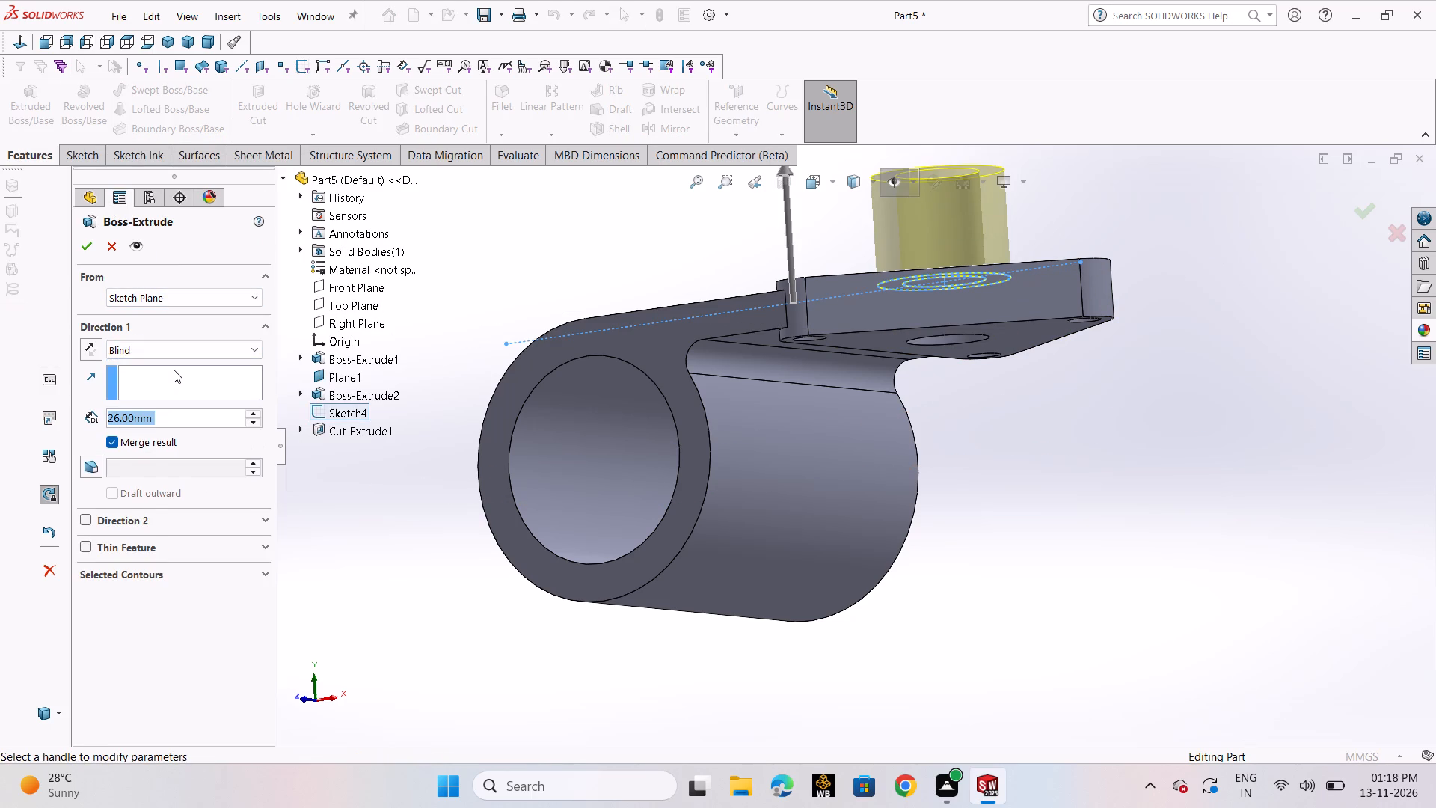
key(3)
key(Return)
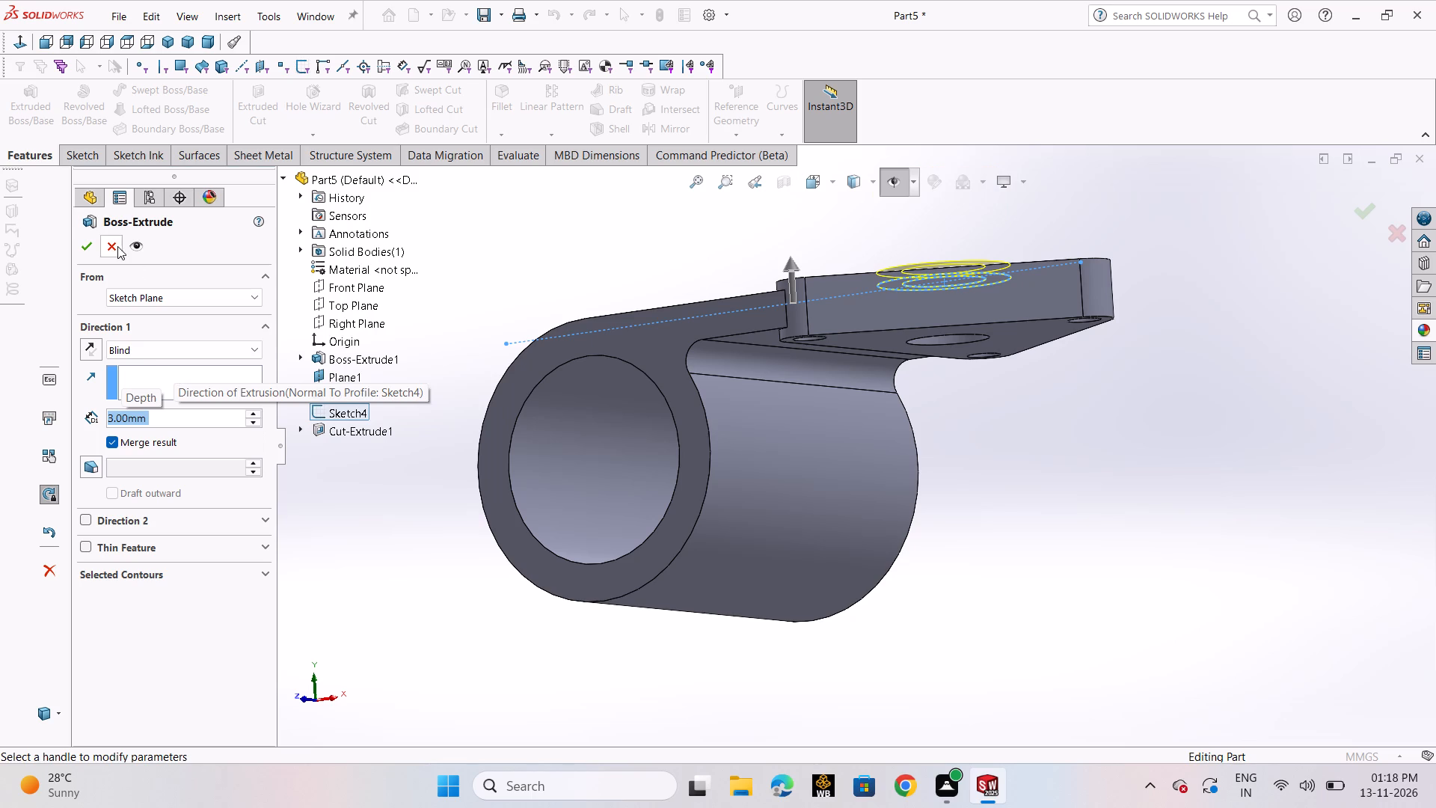
click(89, 248)
scroll(1022, 422, up, 1)
middle_drag(1022, 422, 1040, 499)
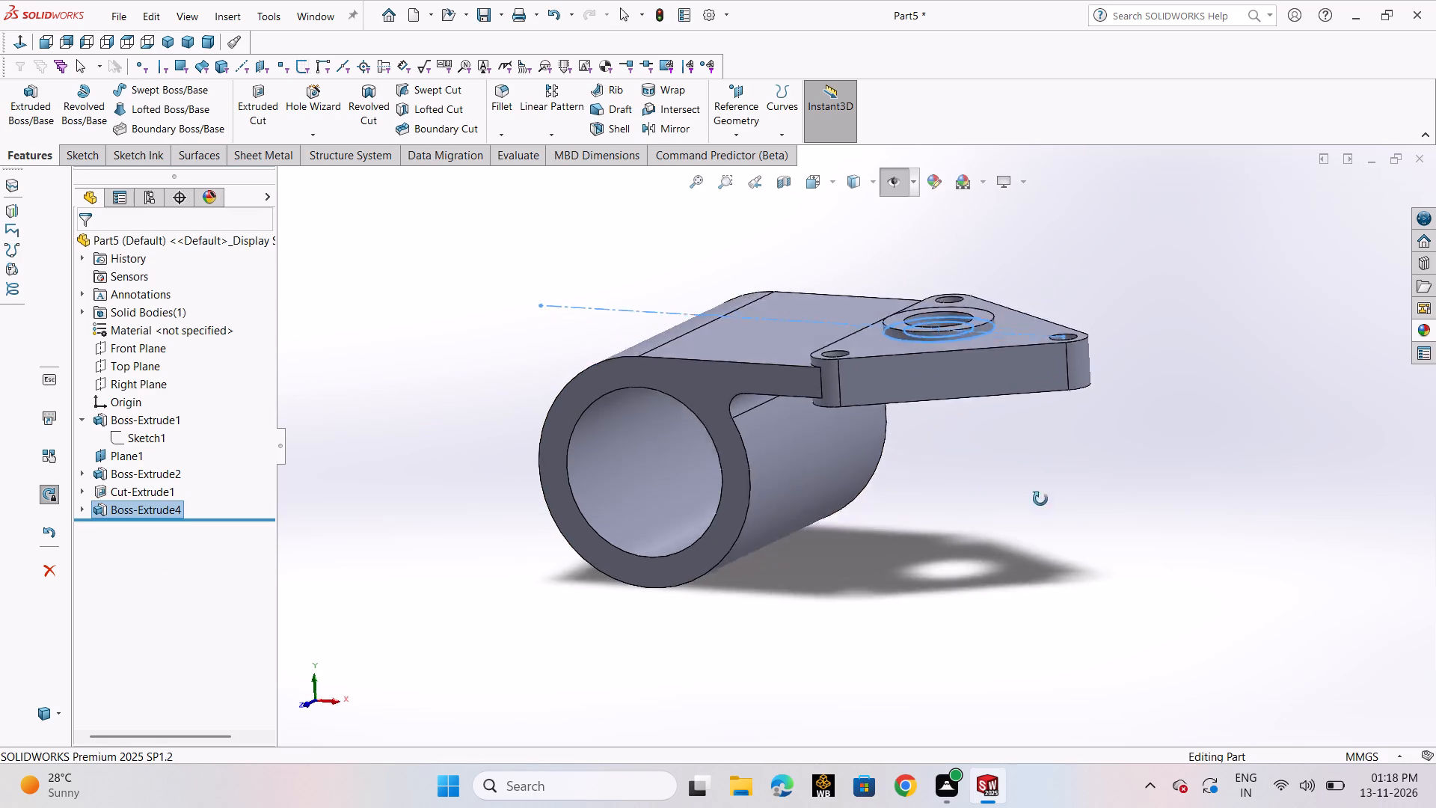
middle_drag(1040, 499, 1052, 546)
click(1052, 546)
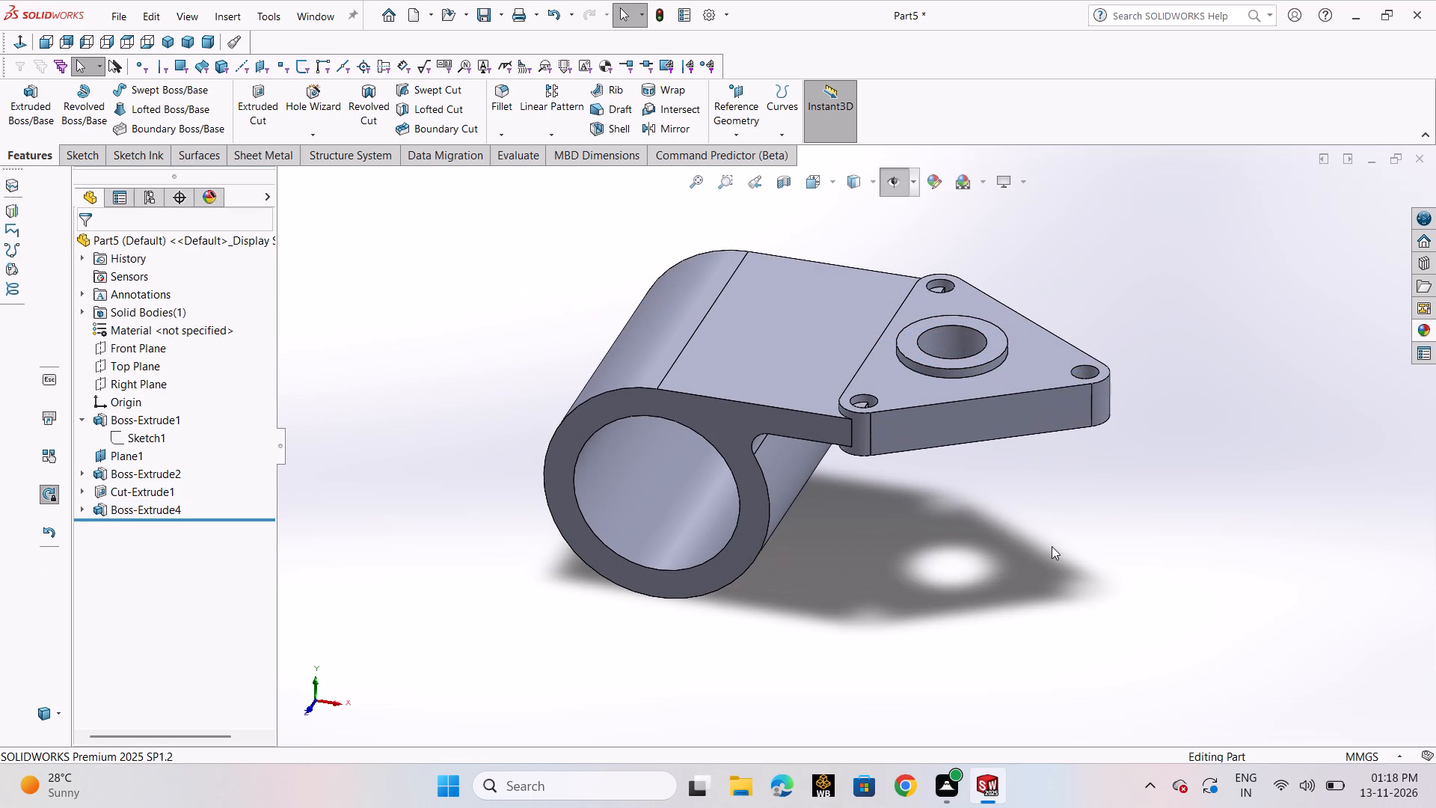
Start a sketch on the Front Plane and draw a horizontal centerline about 58 mm long from the origin out past the ring's left side.
key(ctrl+7)
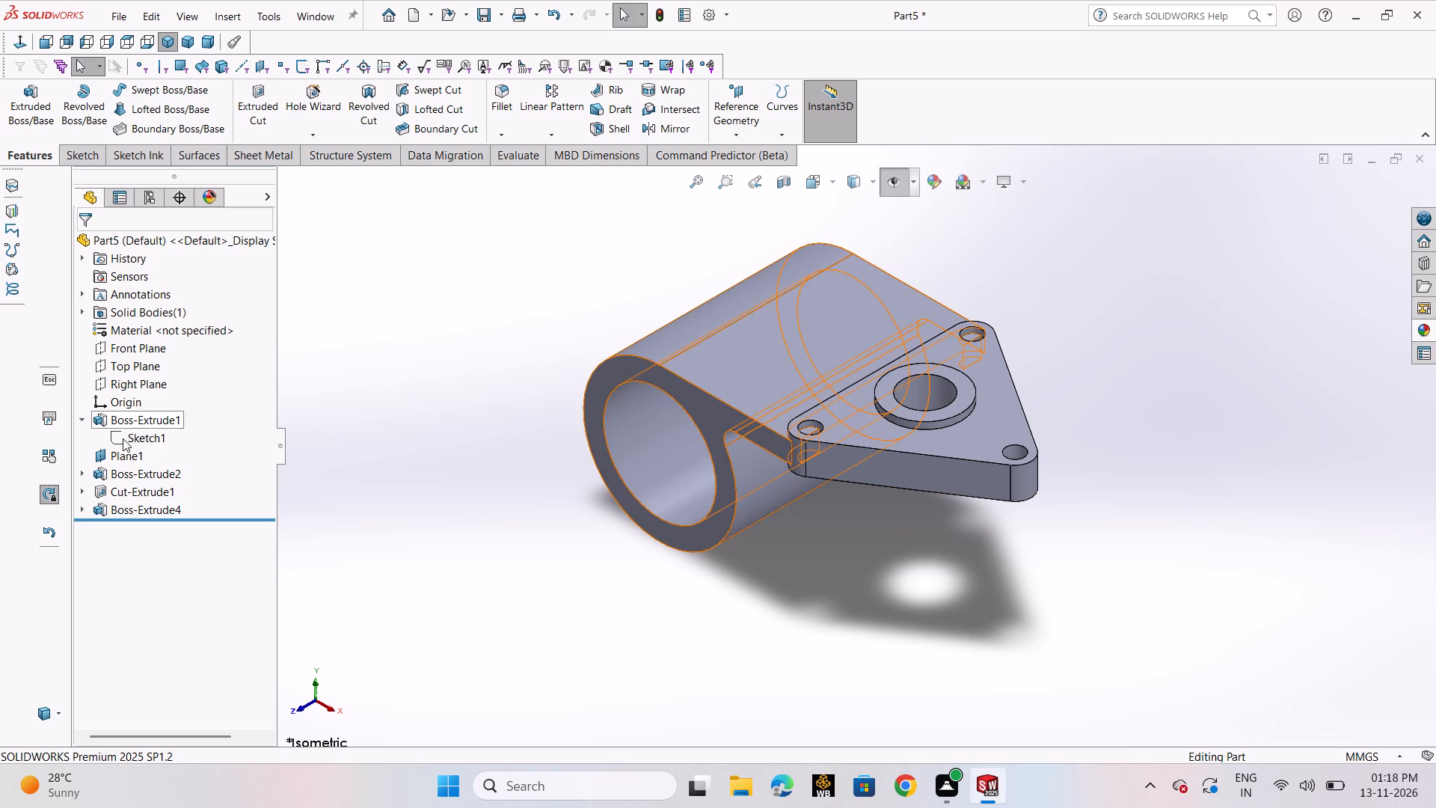
click(151, 381)
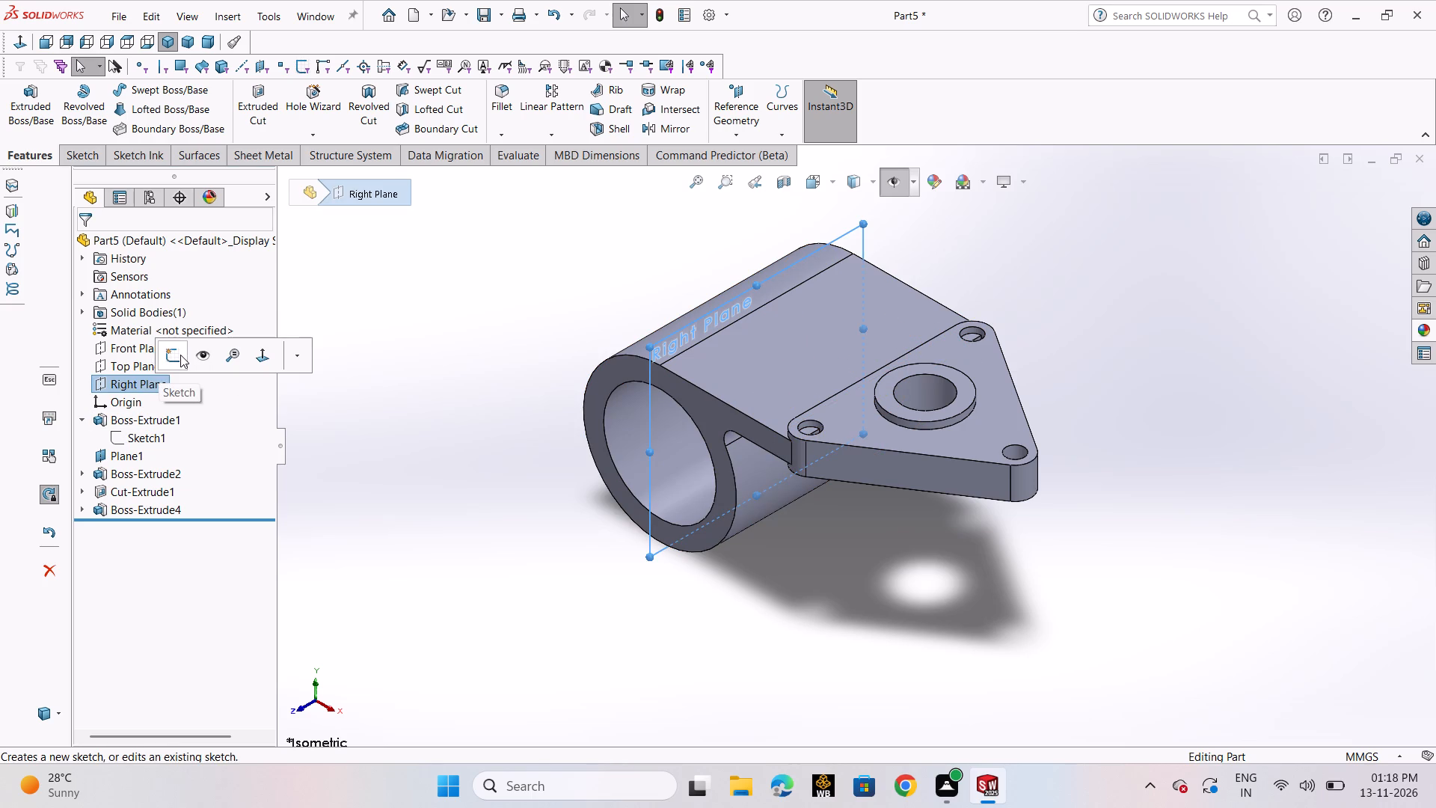
click(126, 349)
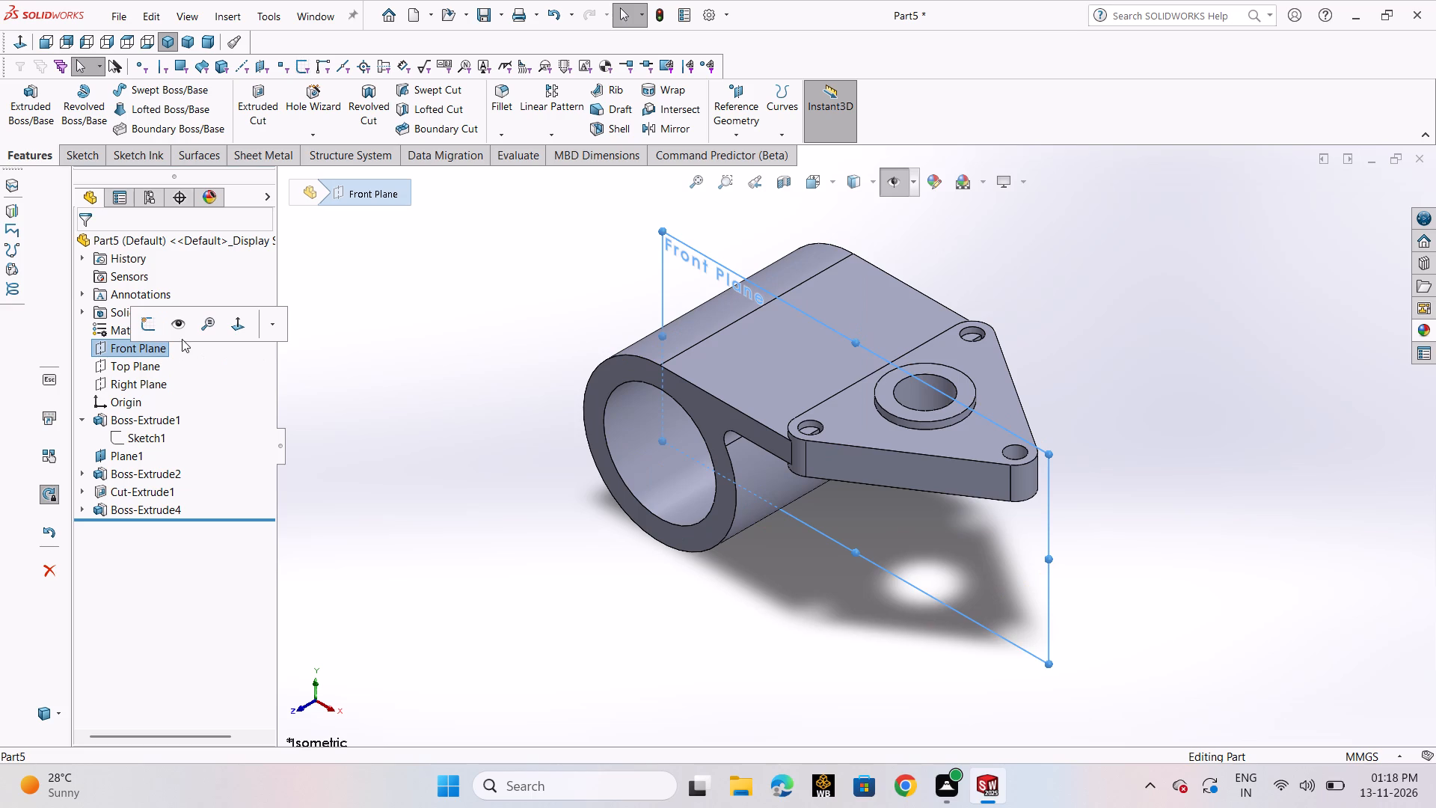
click(153, 331)
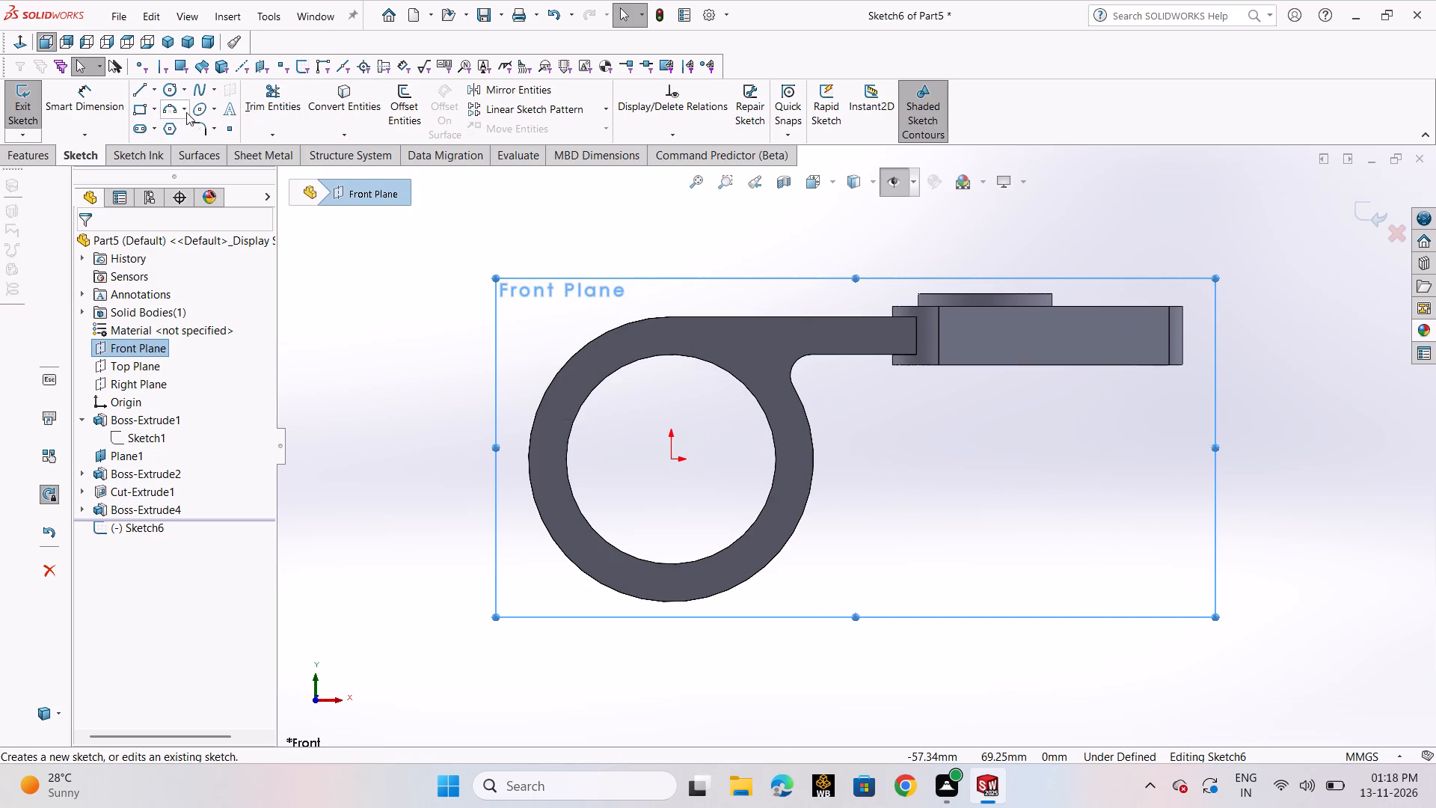
click(156, 91)
click(174, 133)
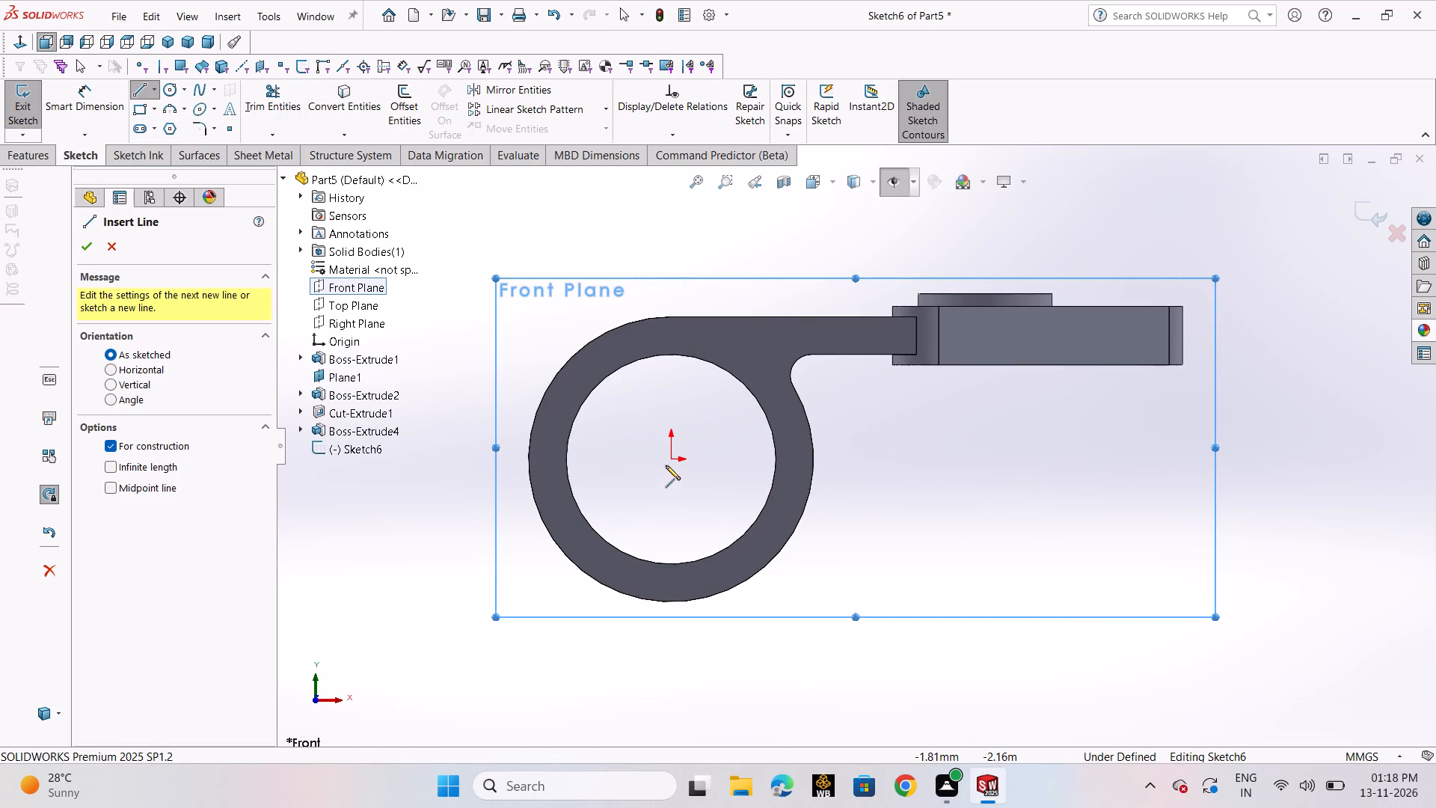
click(669, 456)
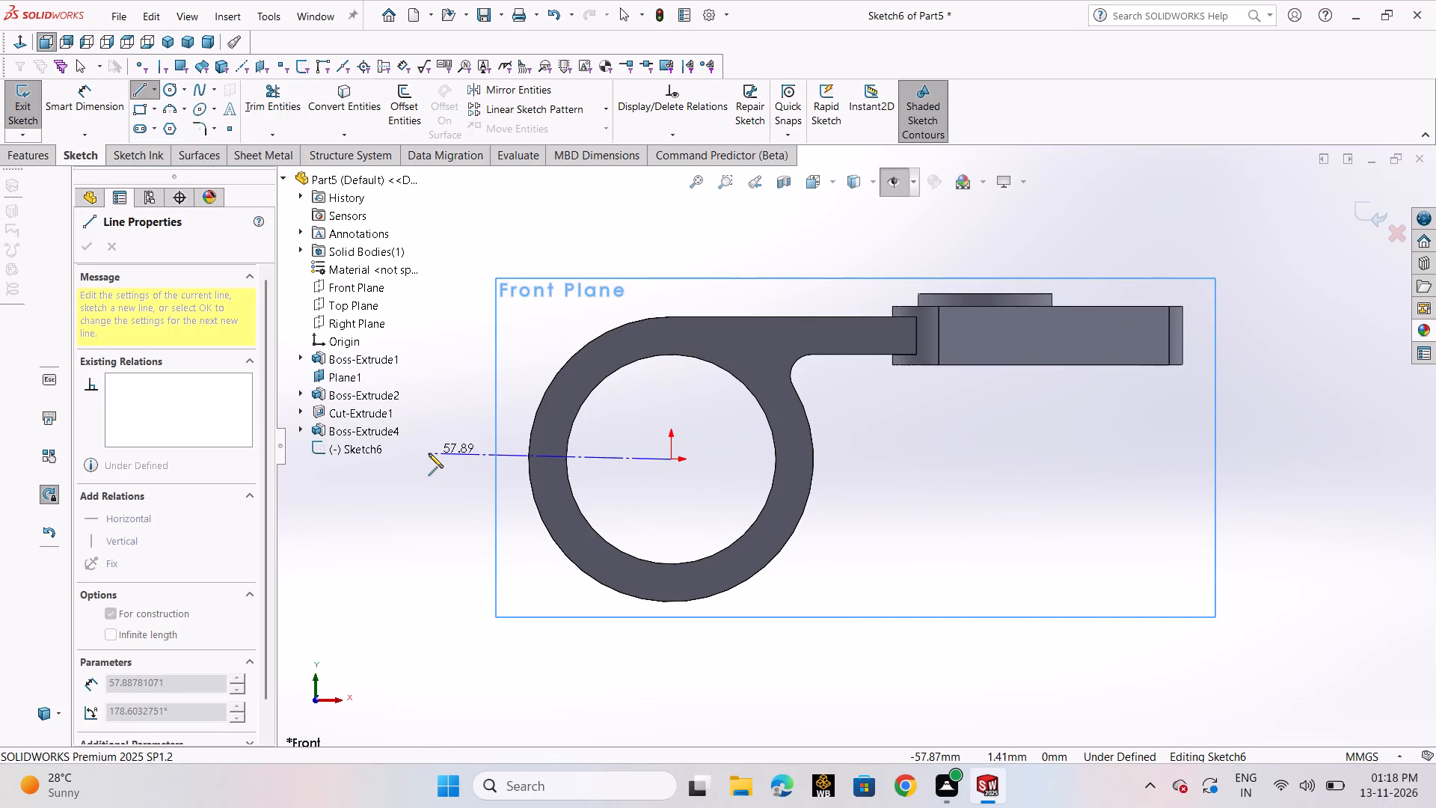
click(429, 461)
right_click(554, 489)
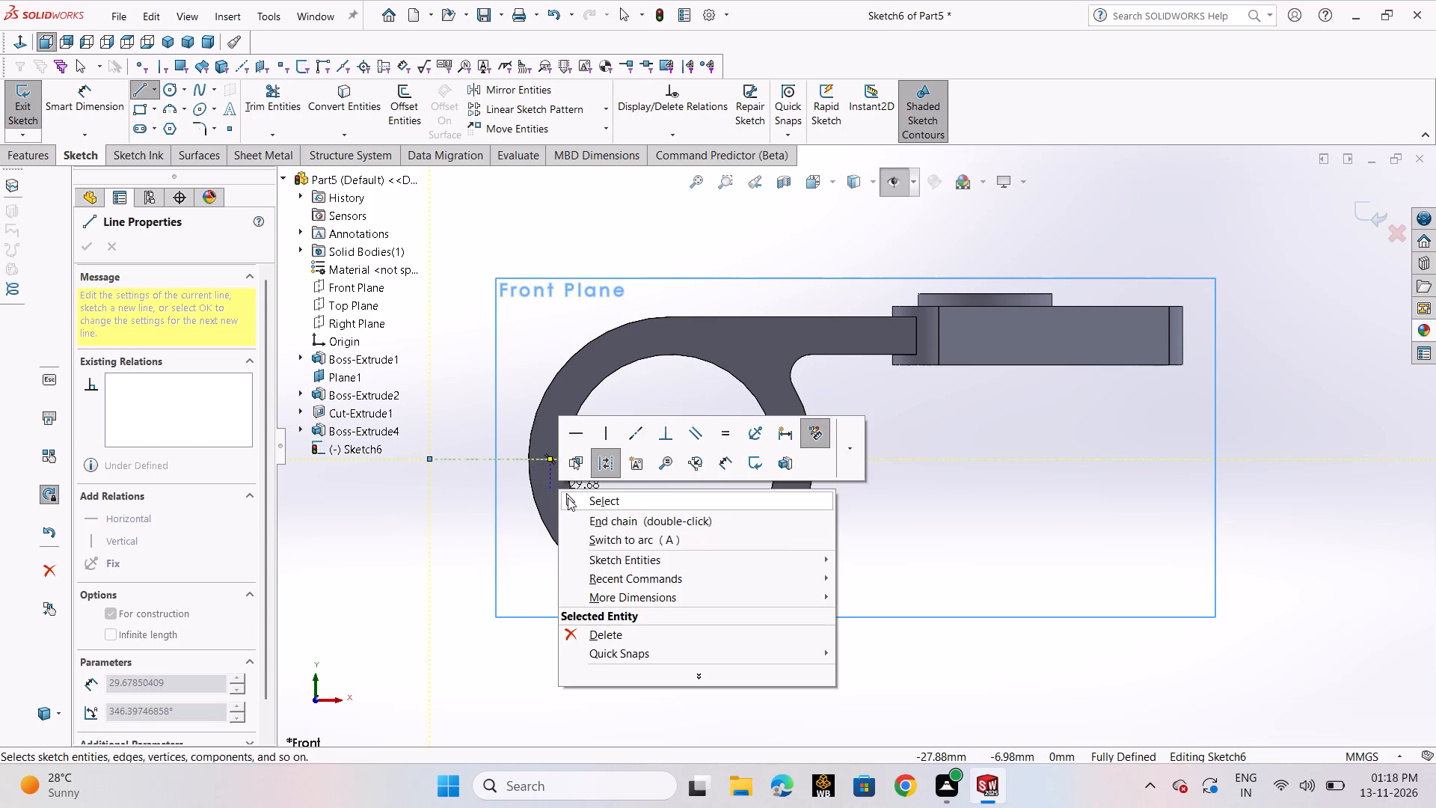
click(568, 498)
Draw a second centerline about 73 mm long from the origin diagonally down-left and dimension it at 45° to the horizontal centerline.
click(155, 93)
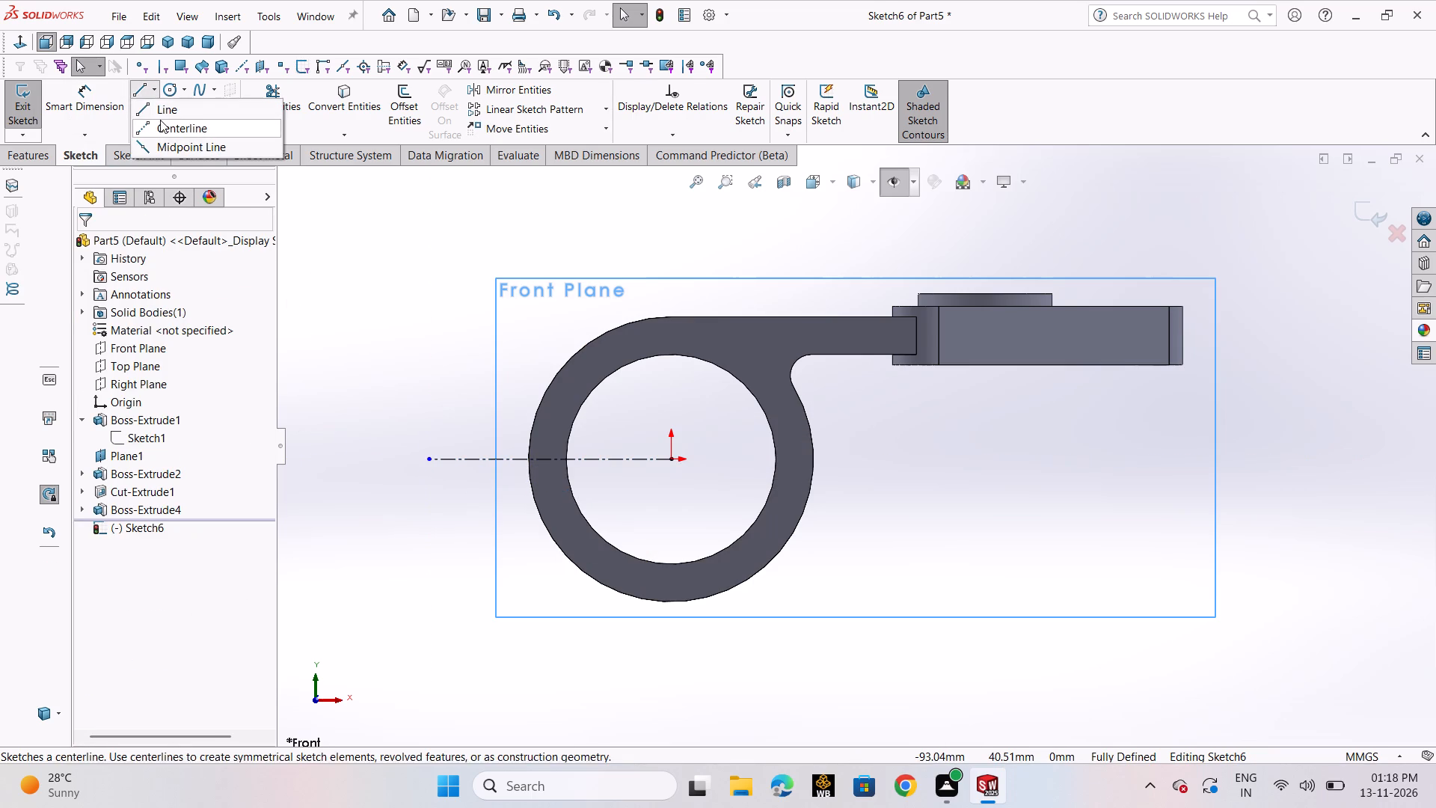
click(160, 120)
click(675, 462)
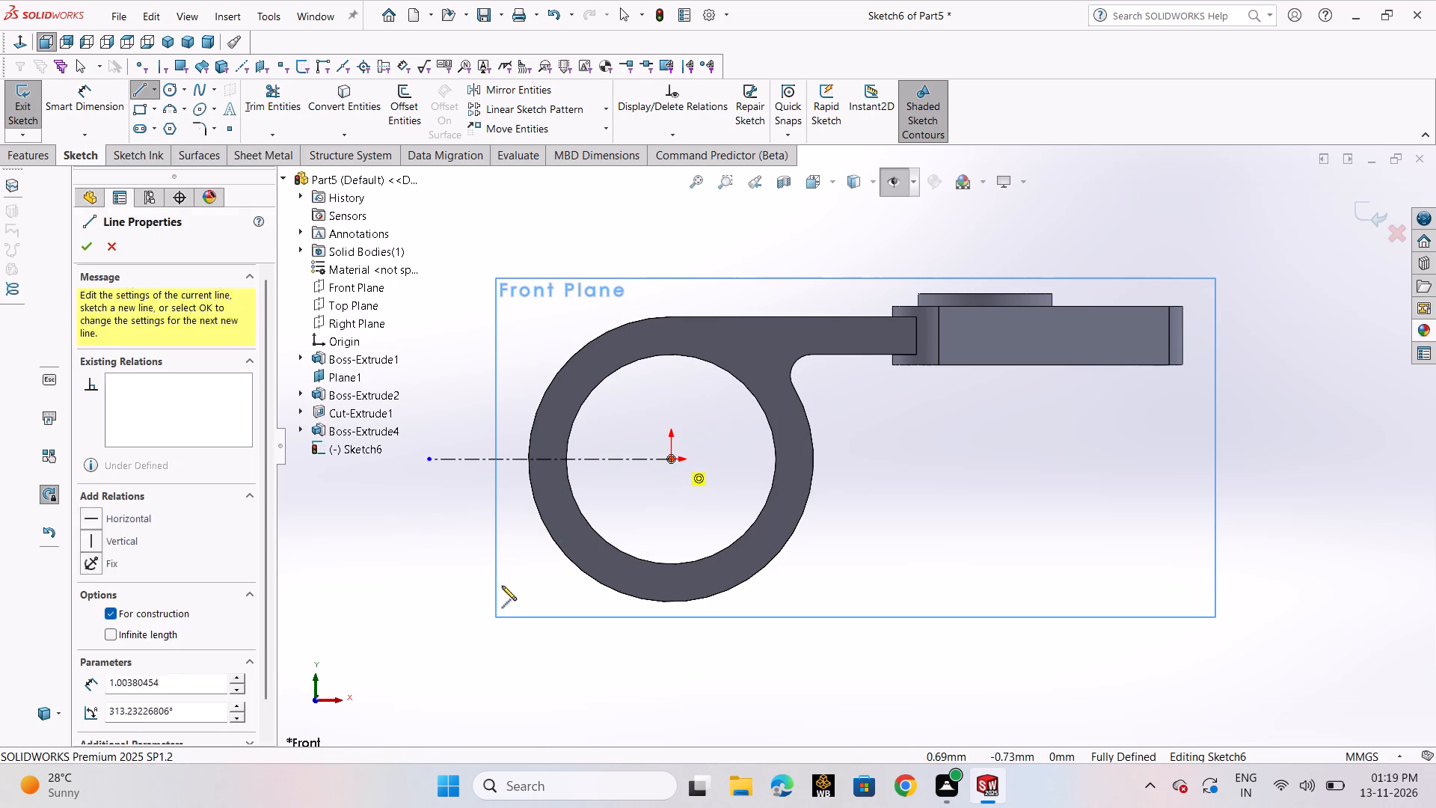
click(446, 665)
right_click(444, 662)
click(482, 625)
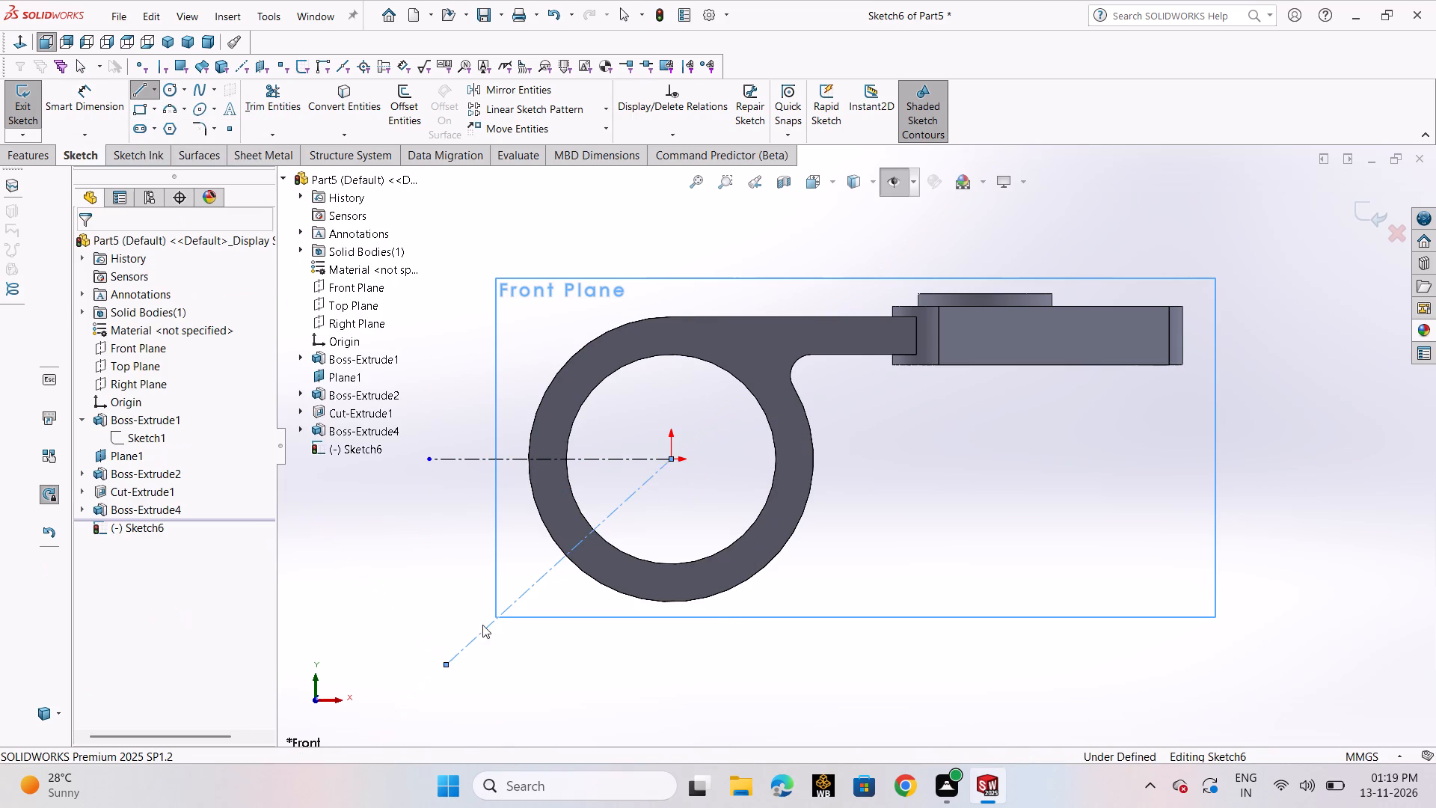
click(98, 94)
click(475, 459)
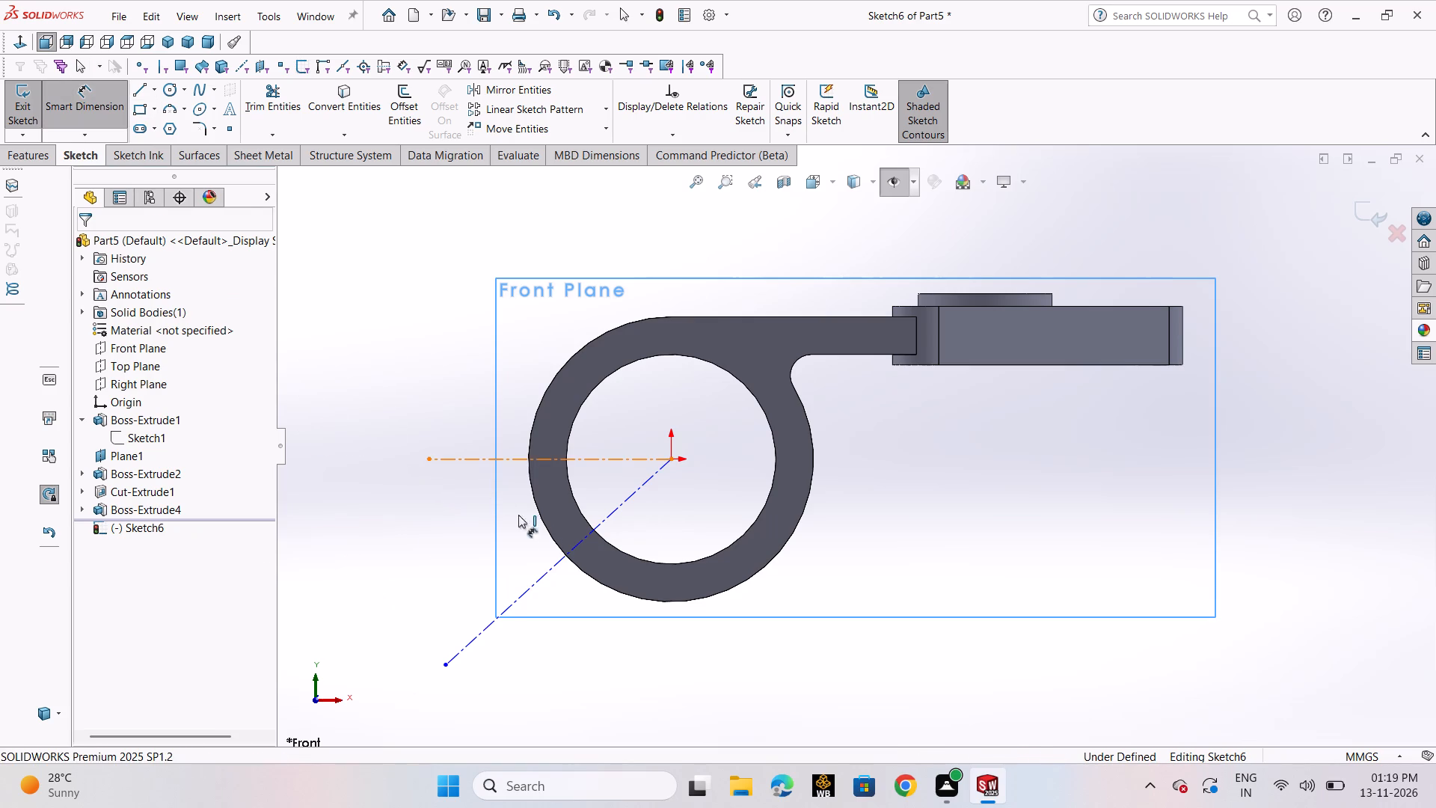
click(553, 563)
click(437, 579)
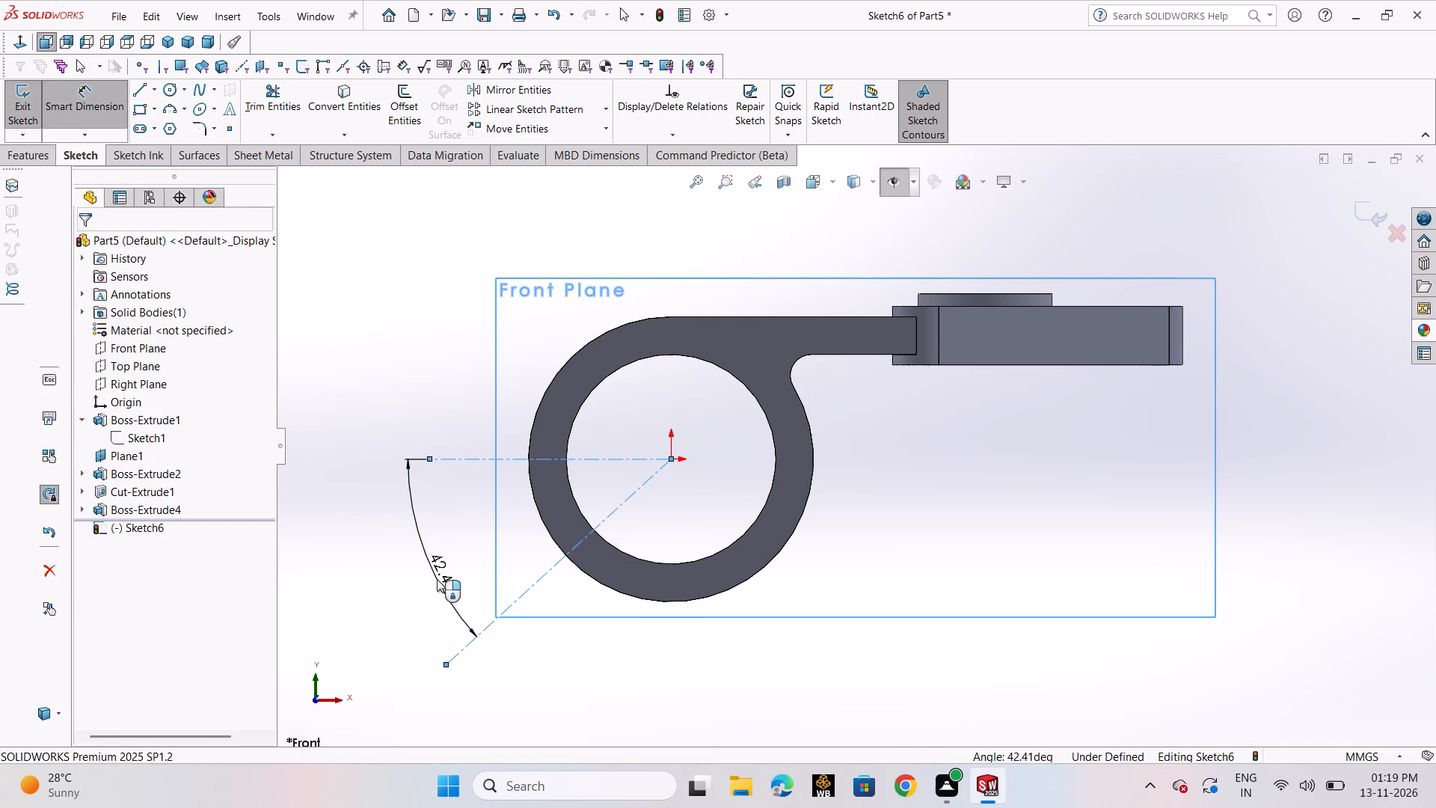
text(45)
key(Return)
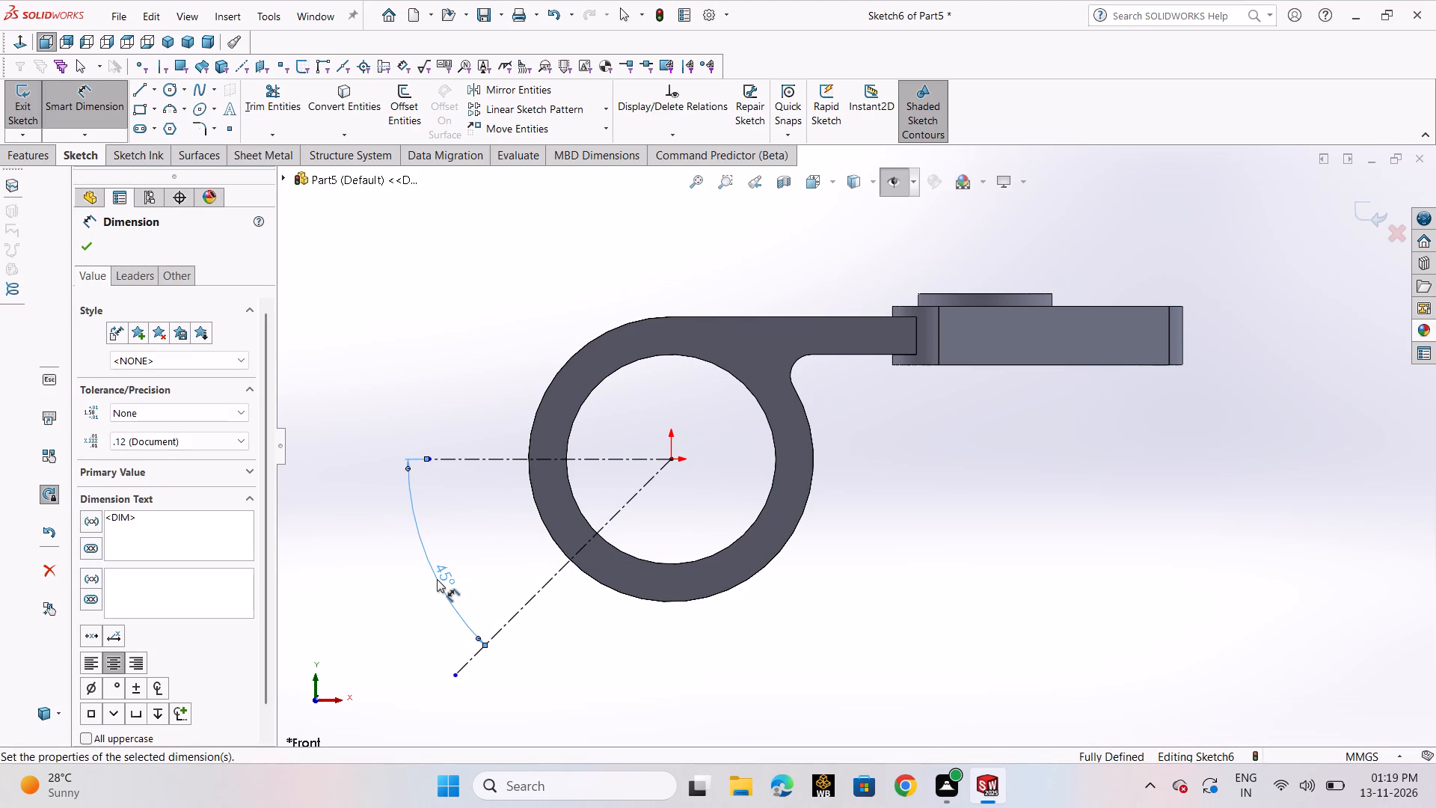
click(89, 252)
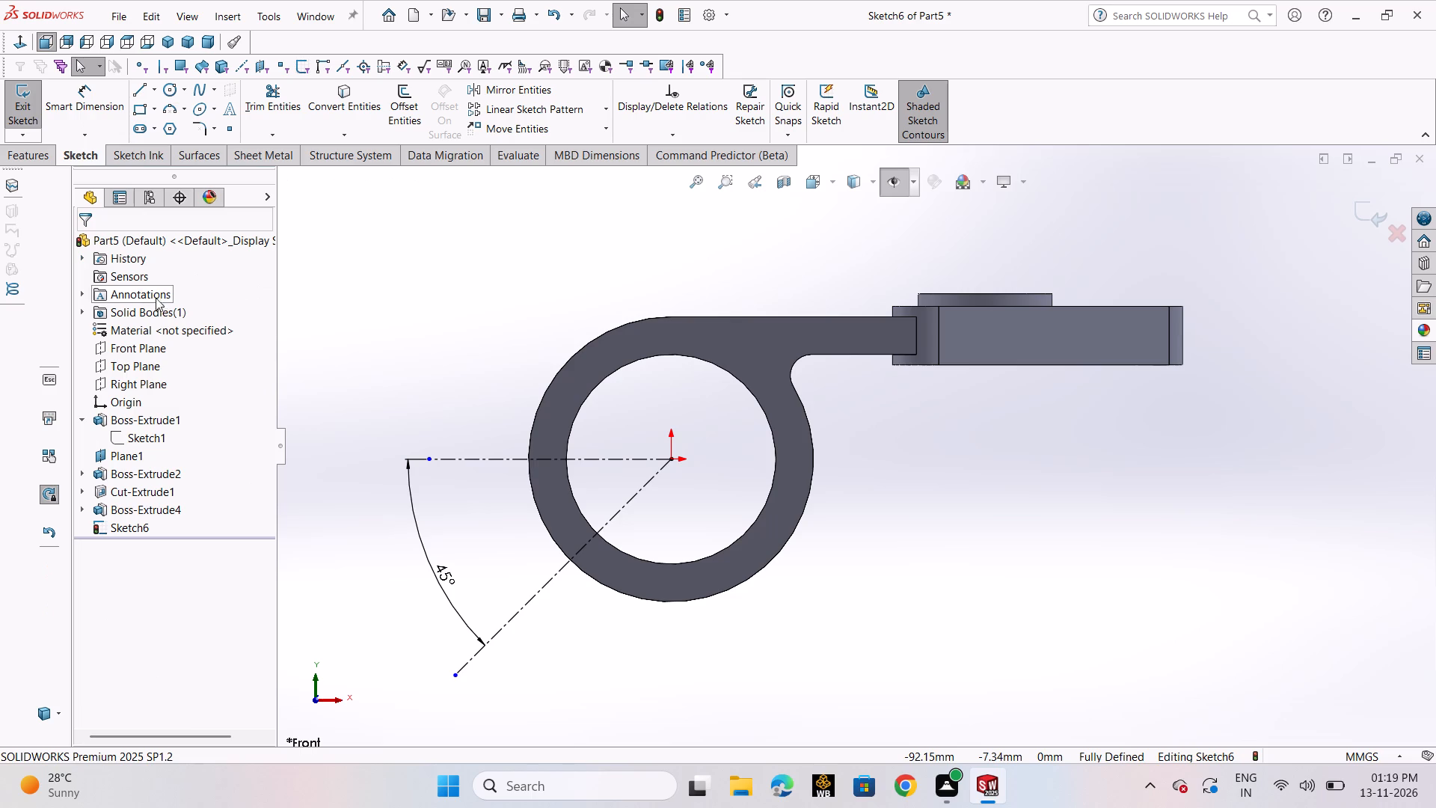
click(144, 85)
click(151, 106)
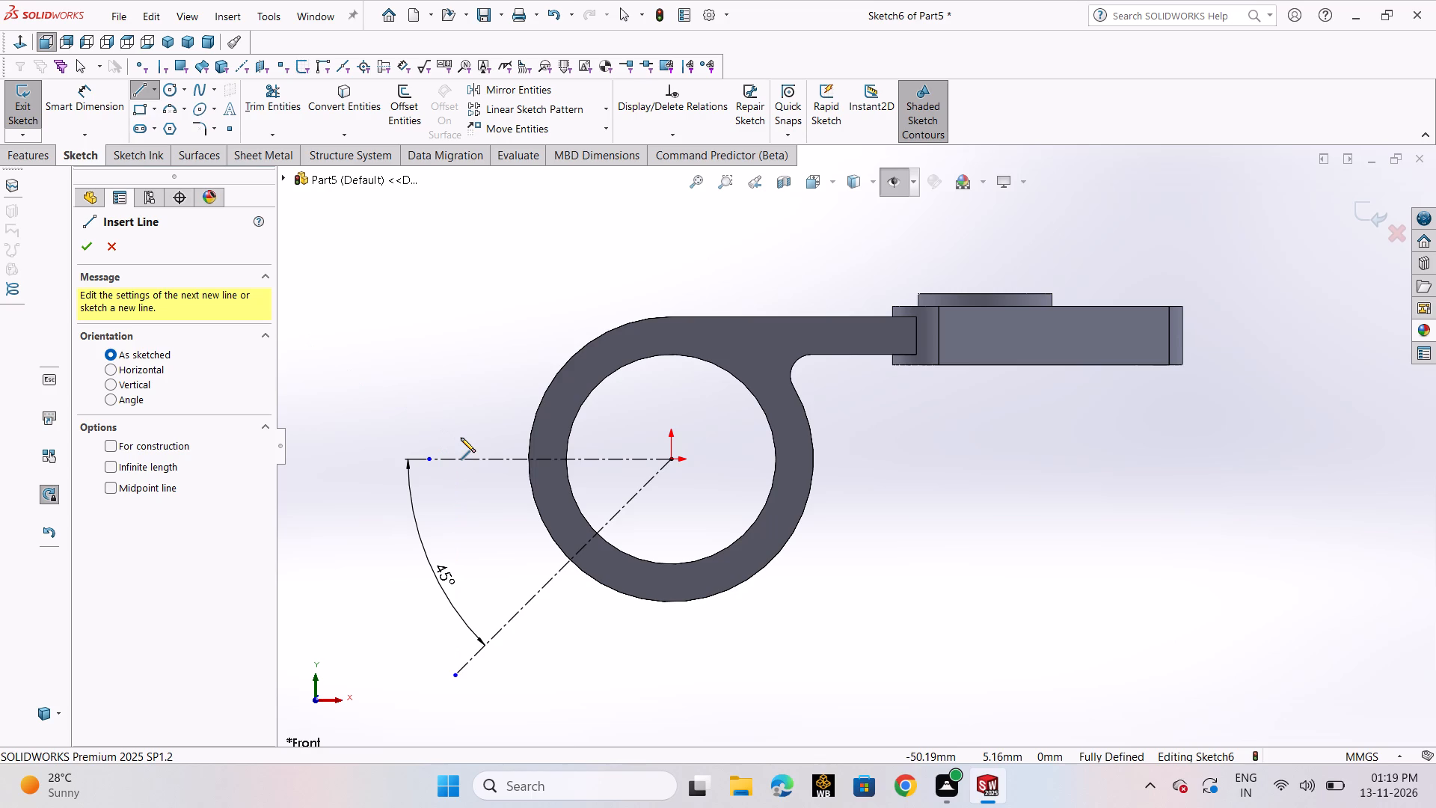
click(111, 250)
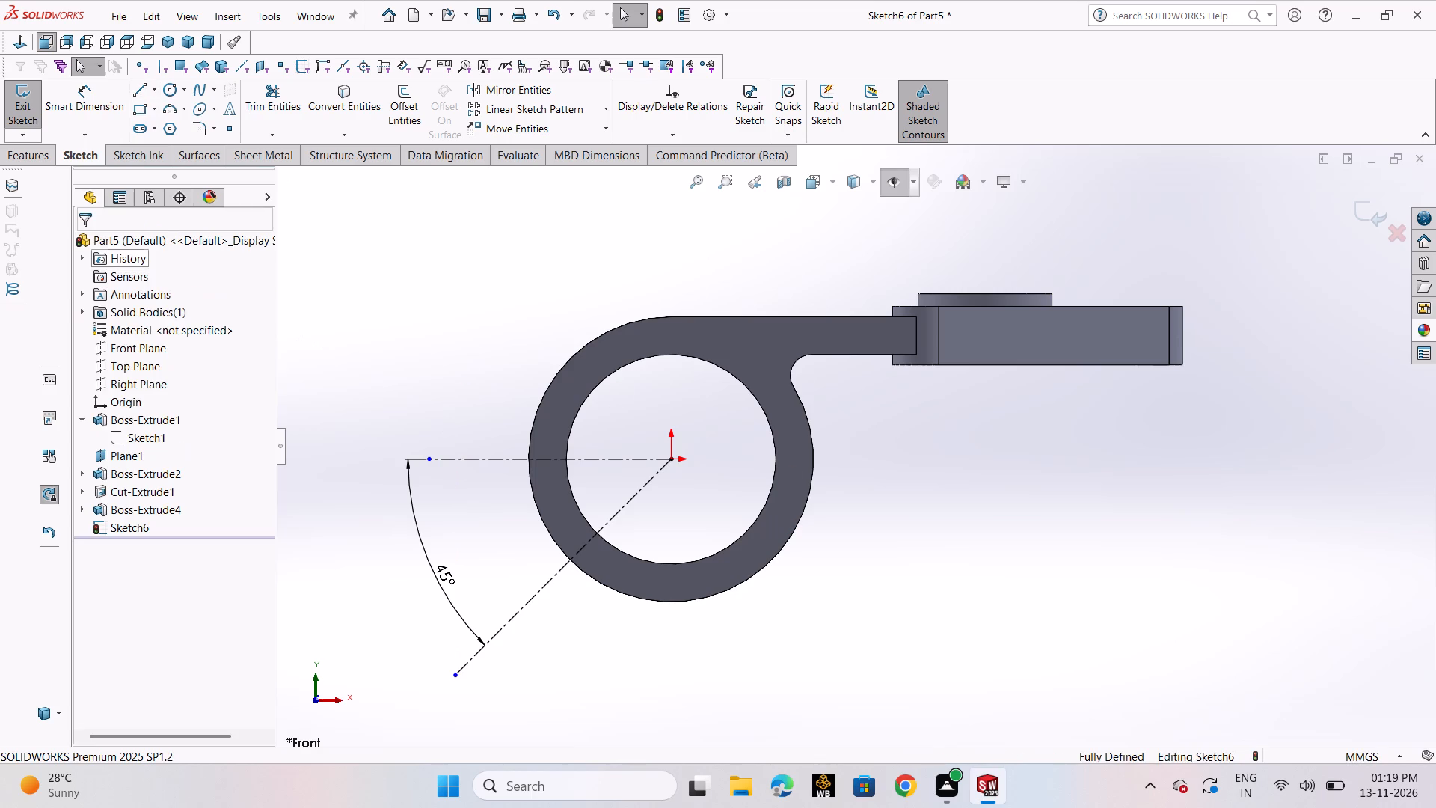
Offset the 45° centerline bi-directionally by 16 mm (32/2) with dimensions added.
click(395, 118)
click(547, 586)
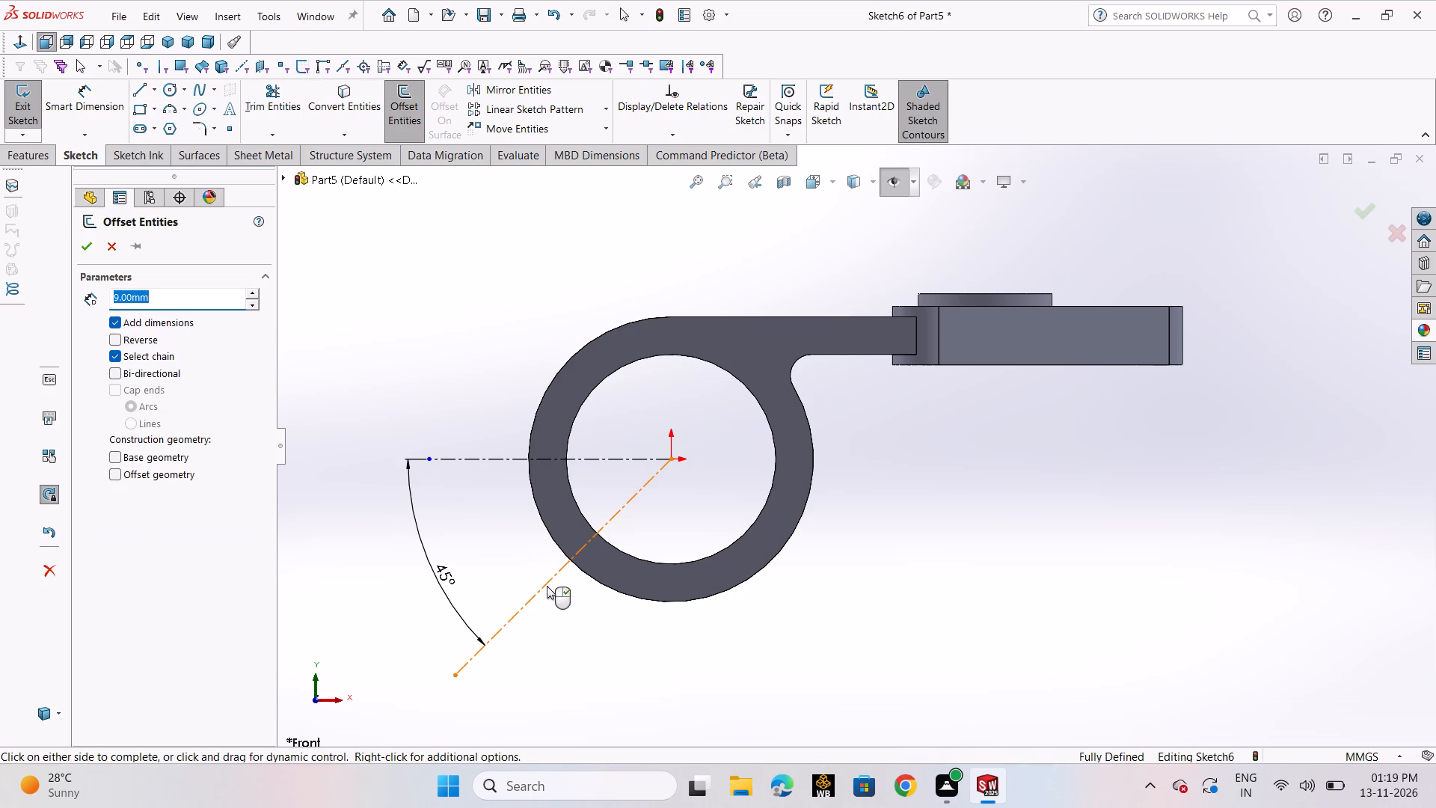
text(32/2)
key(Return)
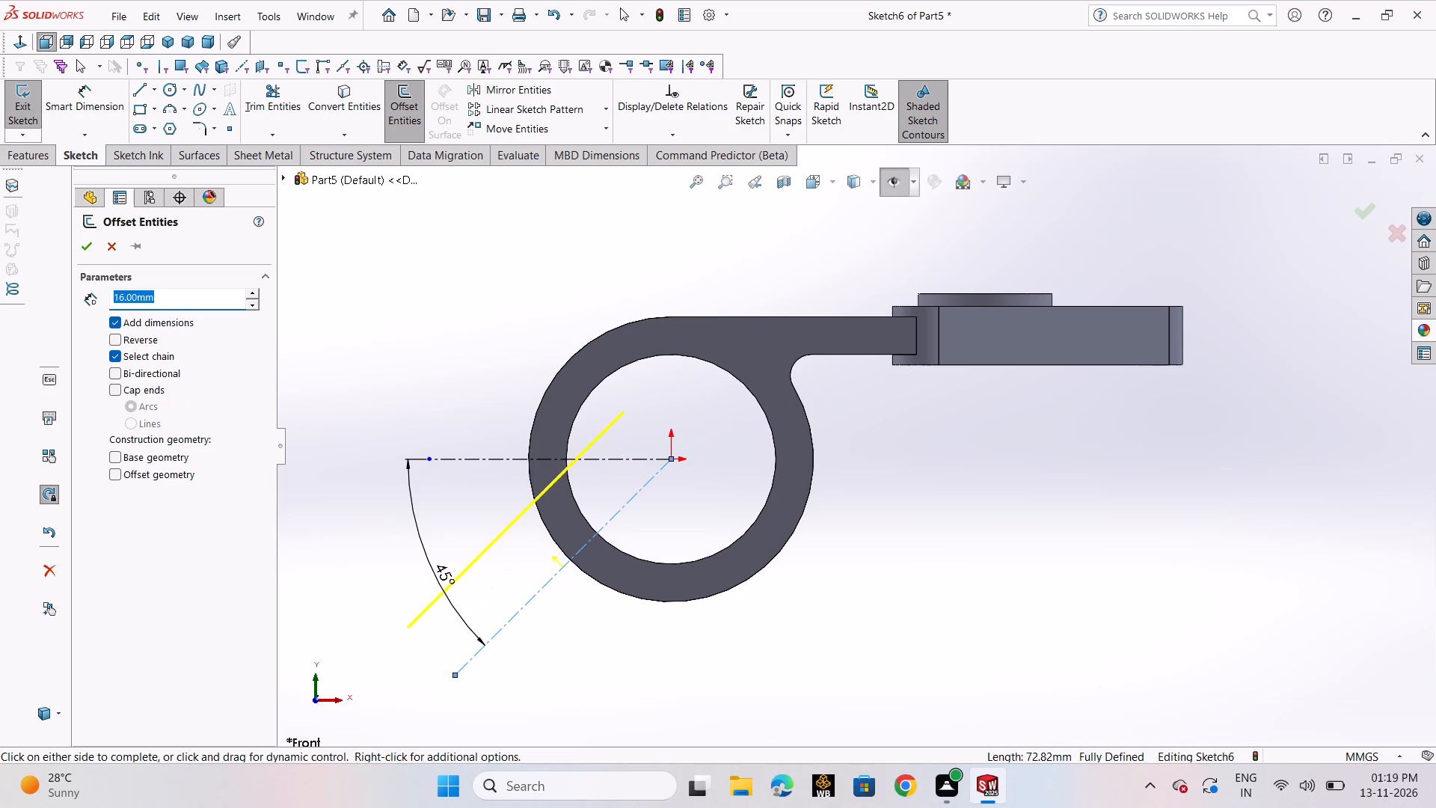
click(108, 372)
click(121, 373)
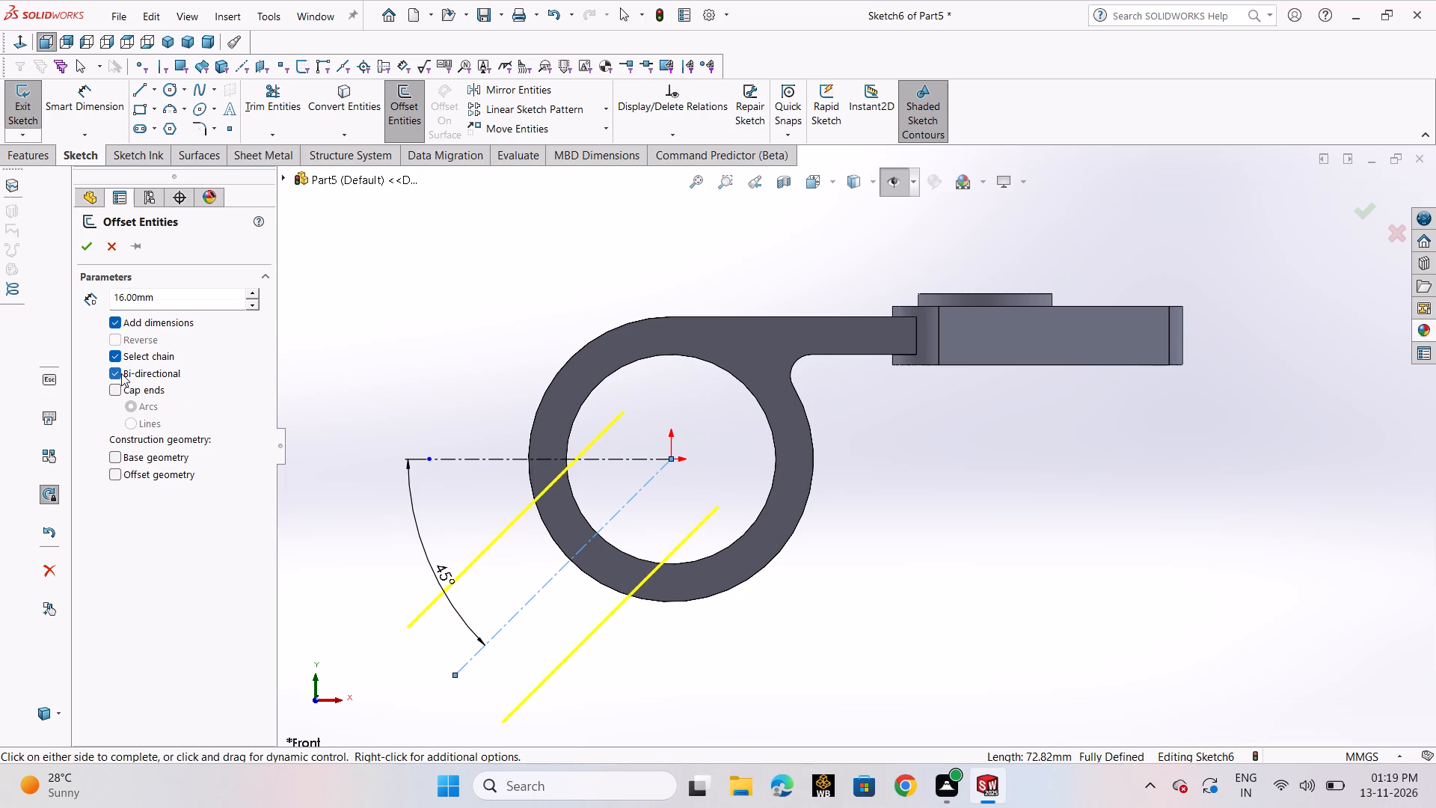
click(96, 252)
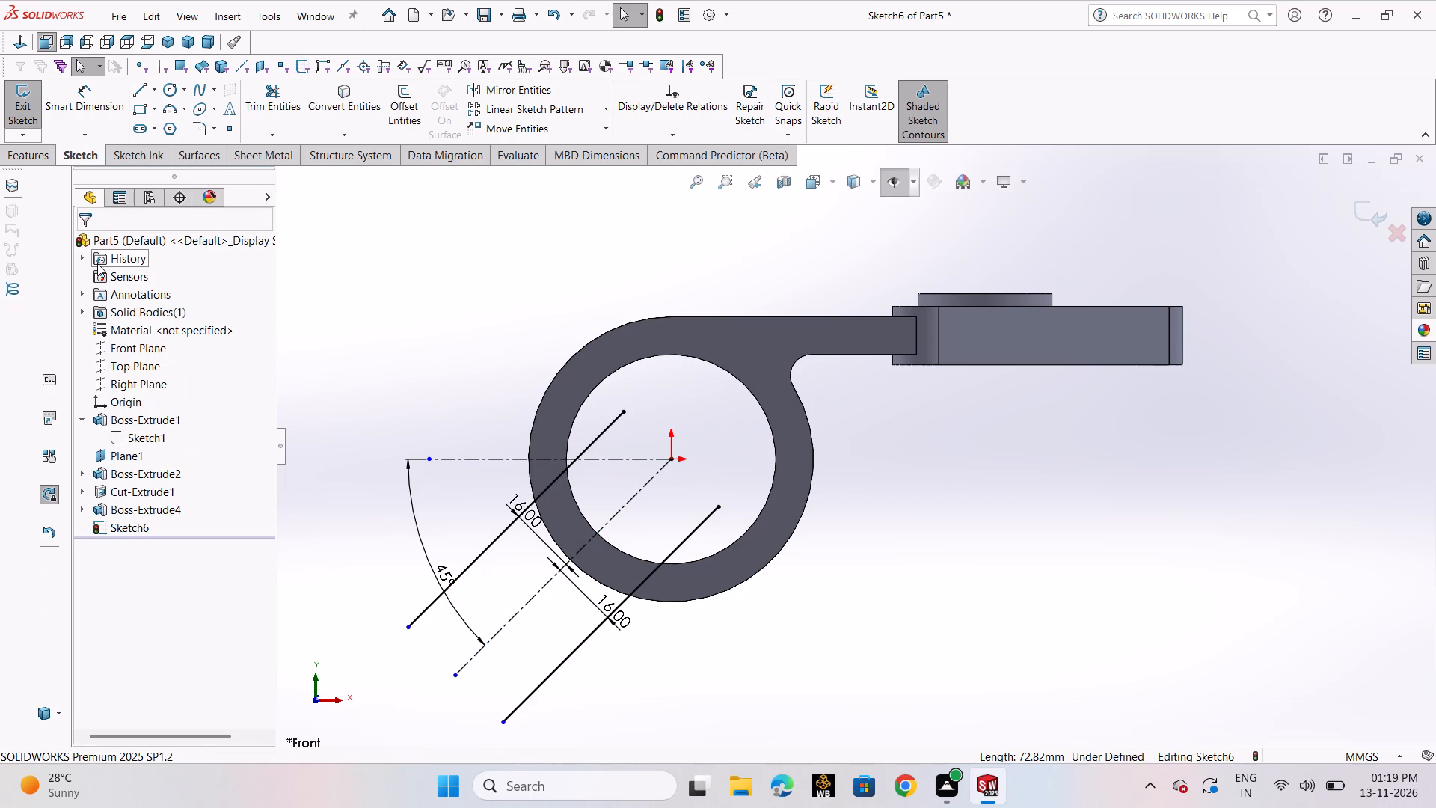
Draw a 1.5 mm line perpendicular to the upper offset line, from its outer end toward the 45° centerline.
click(151, 90)
click(153, 102)
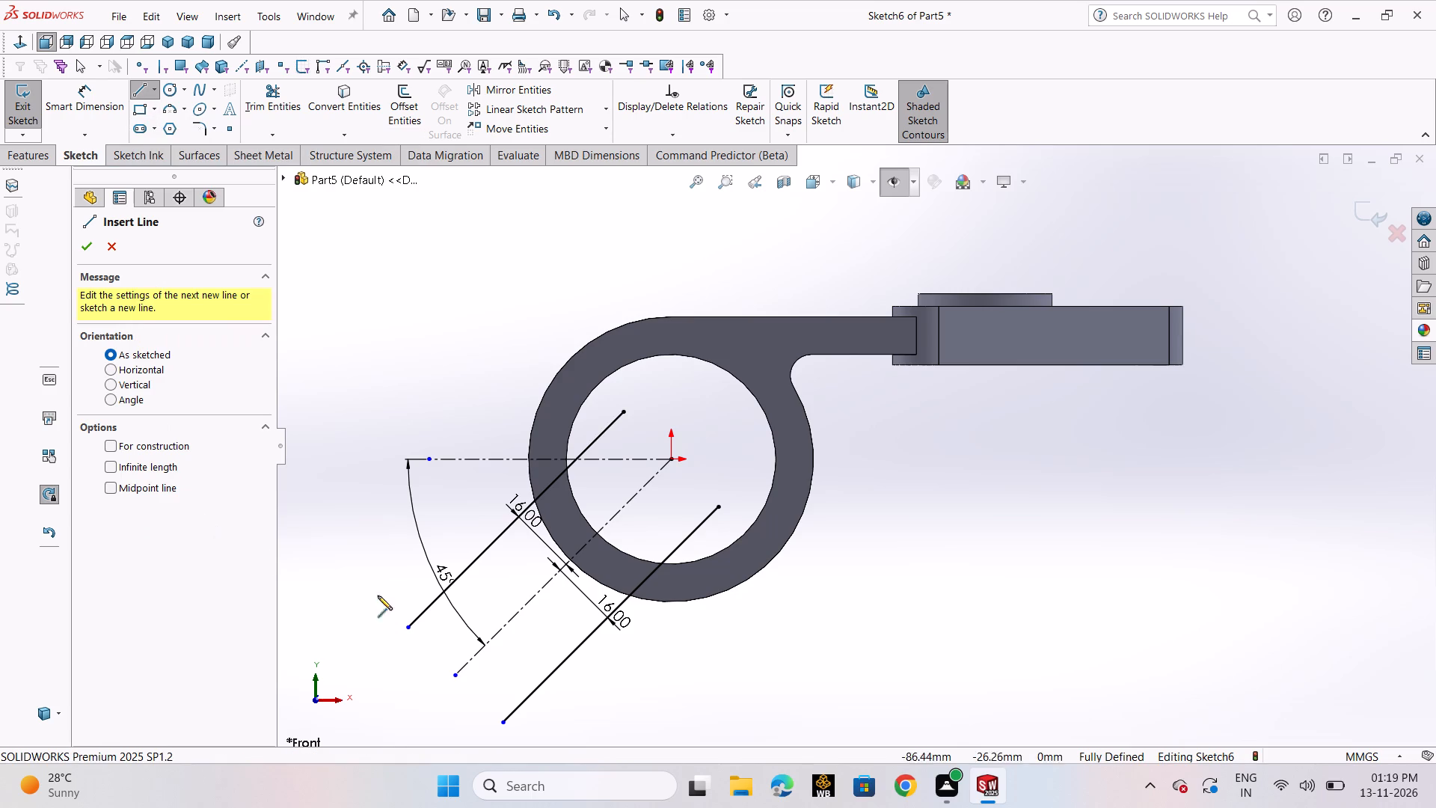
click(411, 626)
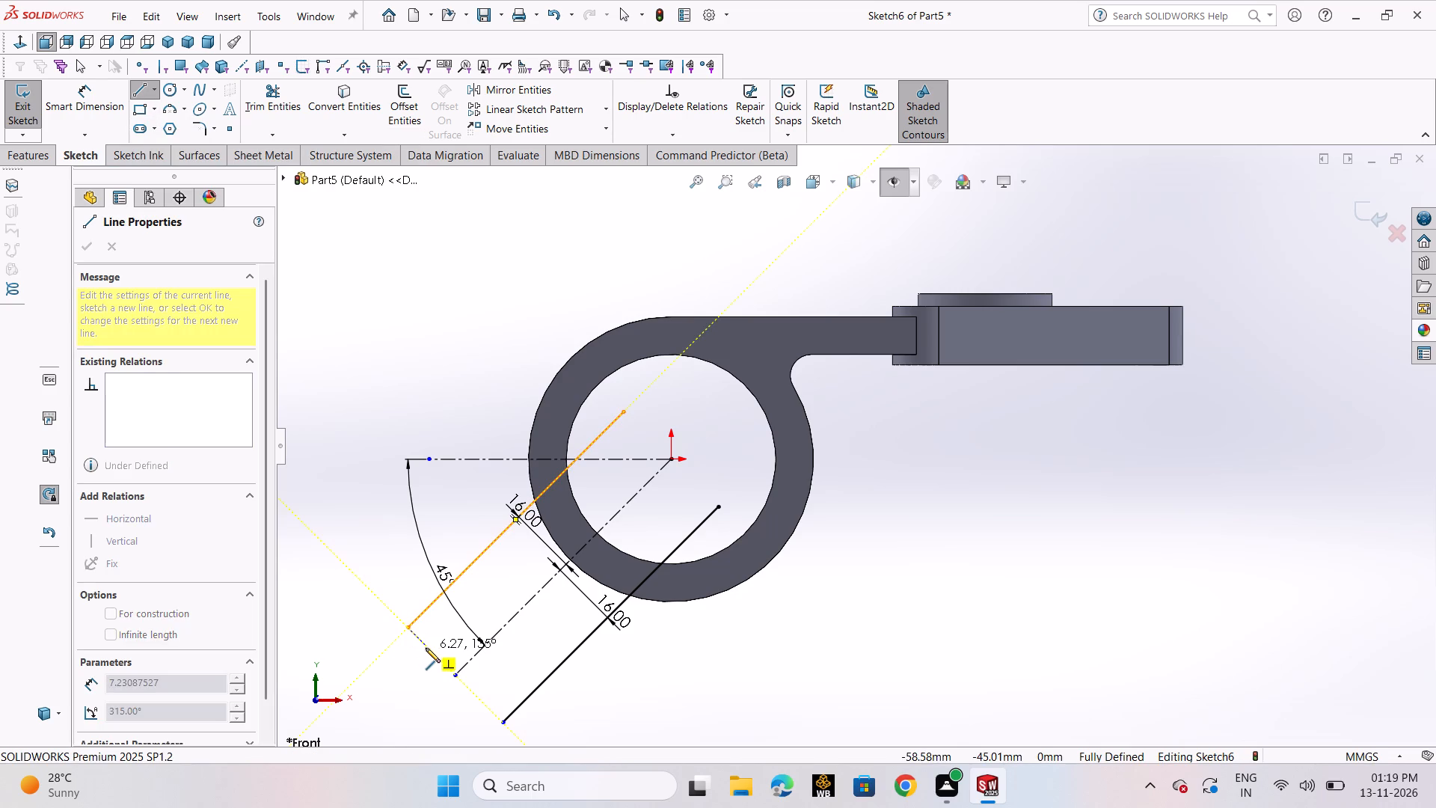
click(426, 648)
text(1.5)
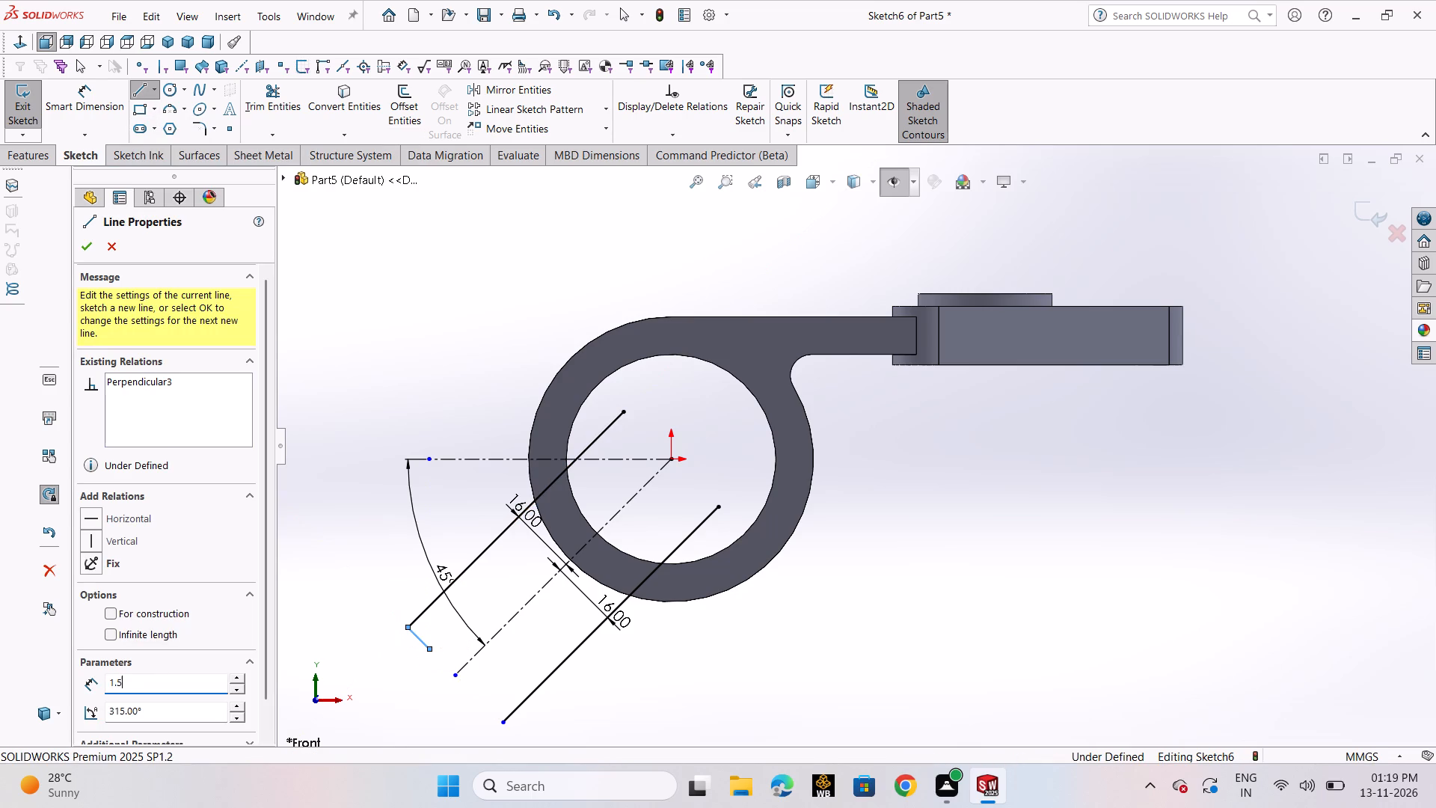
key(Return)
right_click(353, 488)
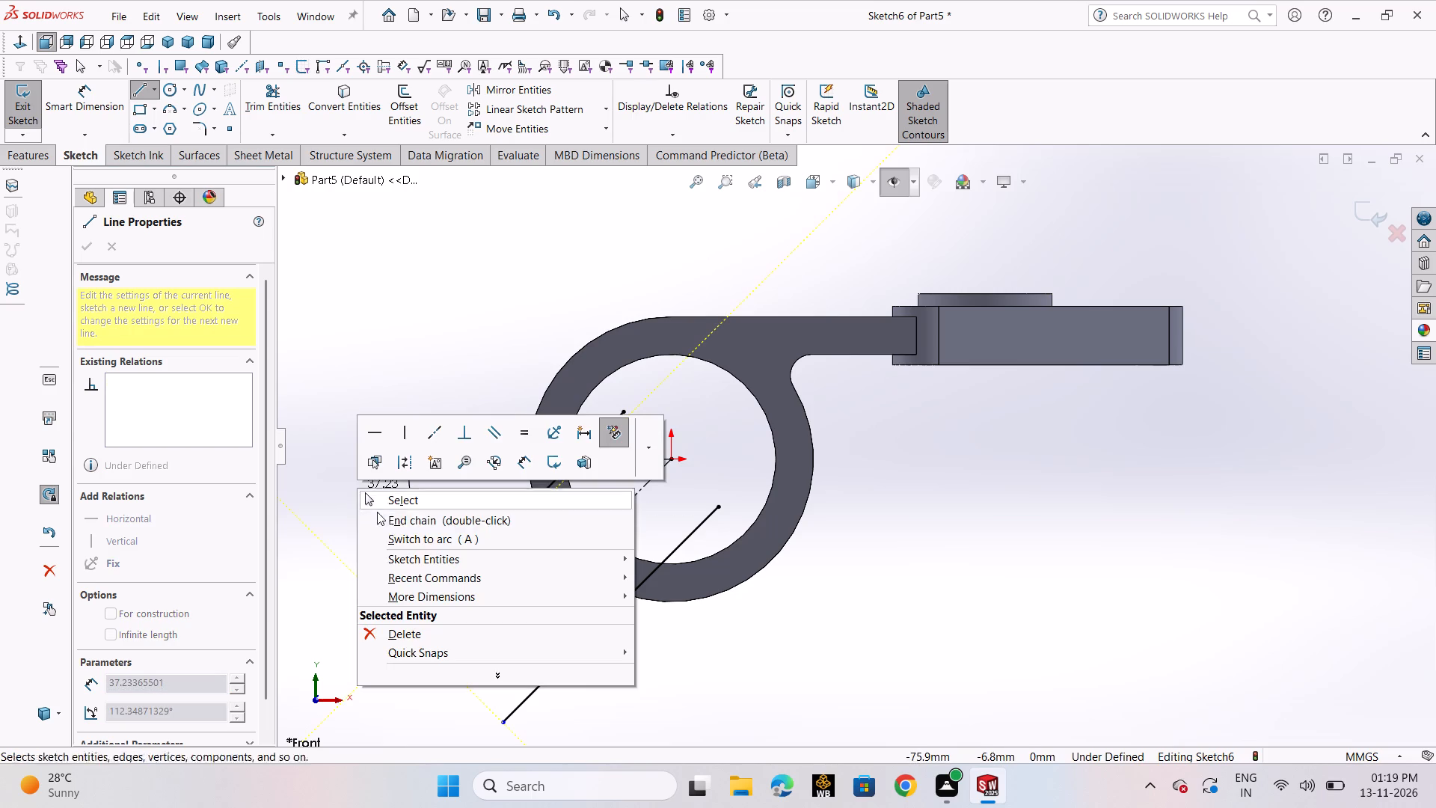
click(393, 505)
Dimension the short perpendicular line's free end 9 mm from the outer endpoint of the 45° centerline.
scroll(441, 660, down, 3)
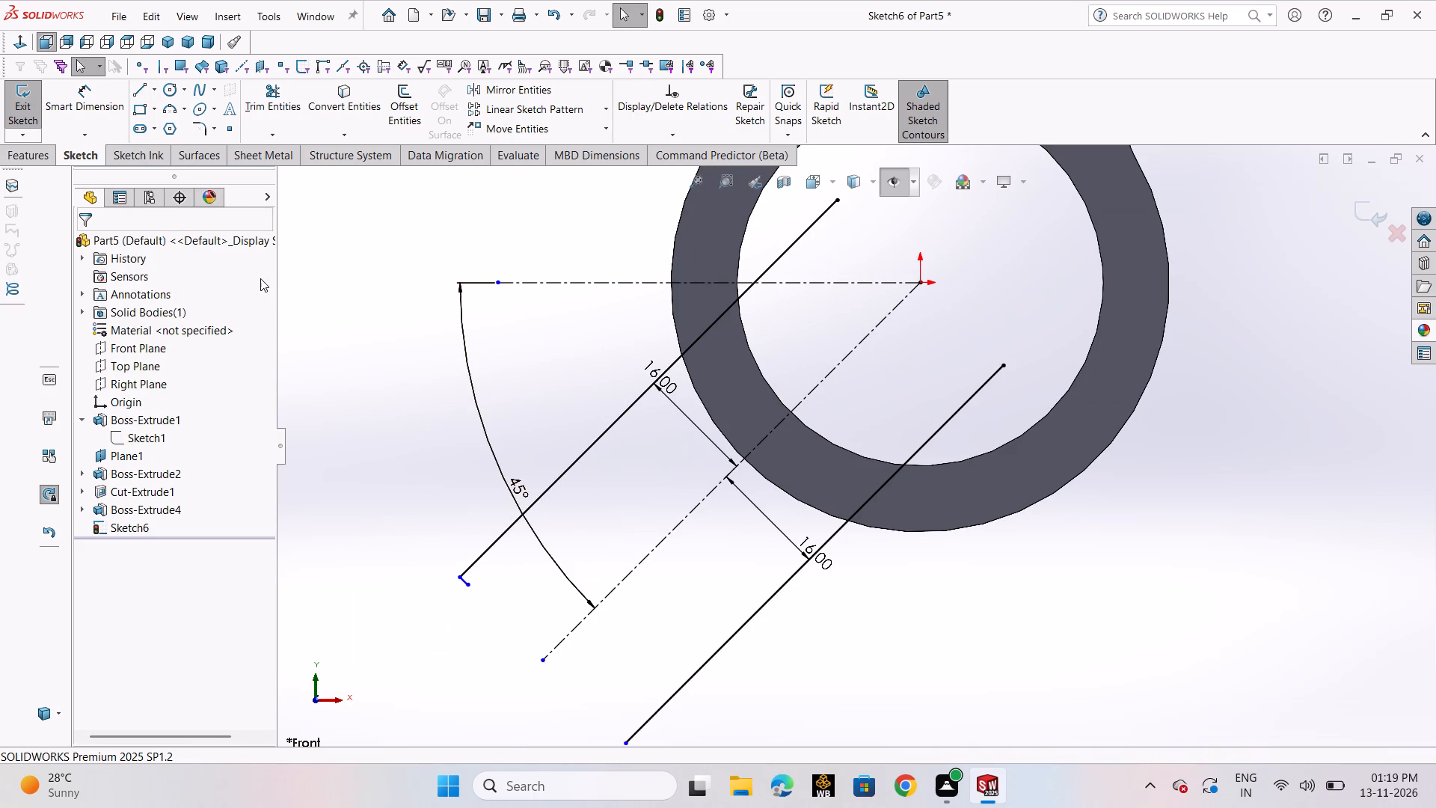
click(100, 112)
click(465, 585)
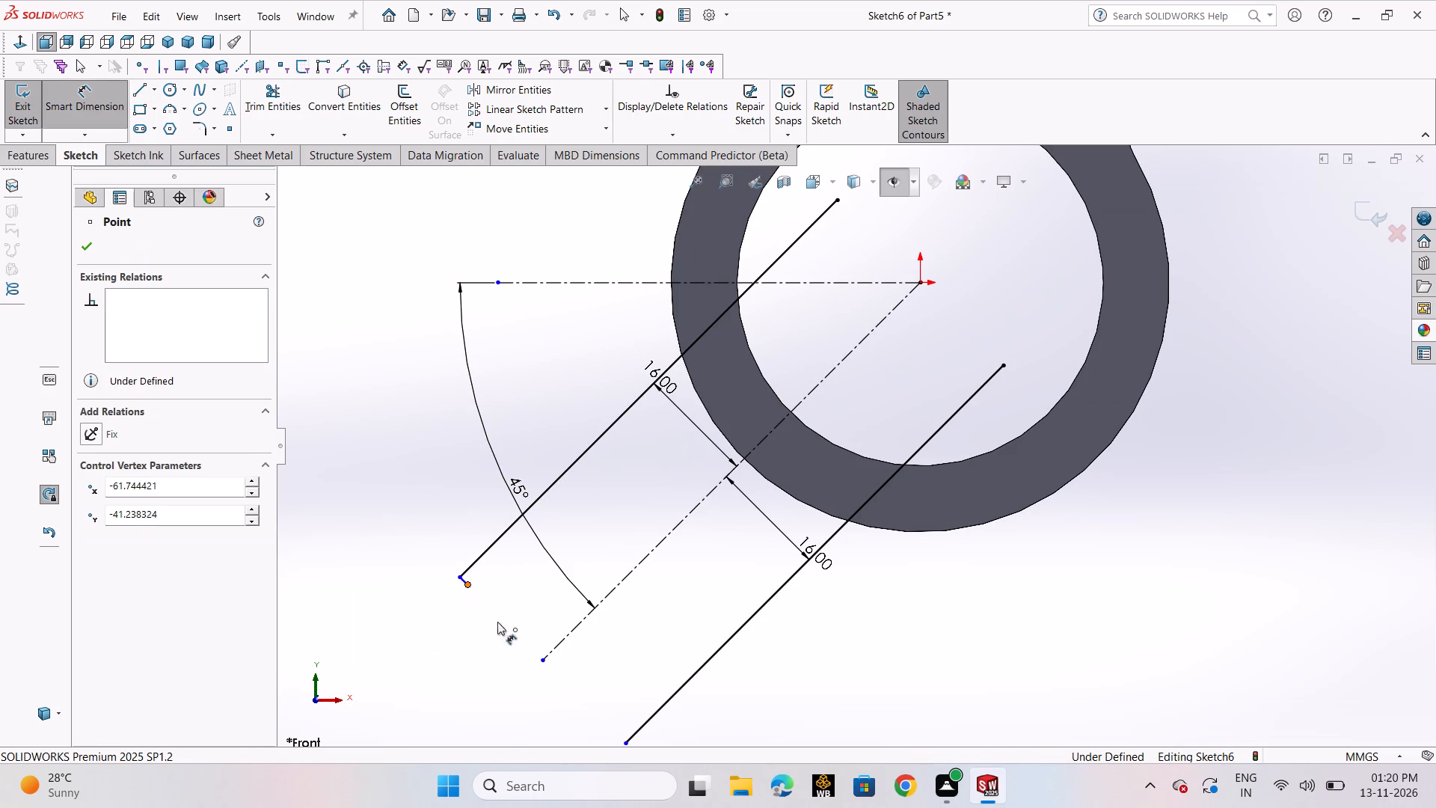
click(544, 662)
click(426, 673)
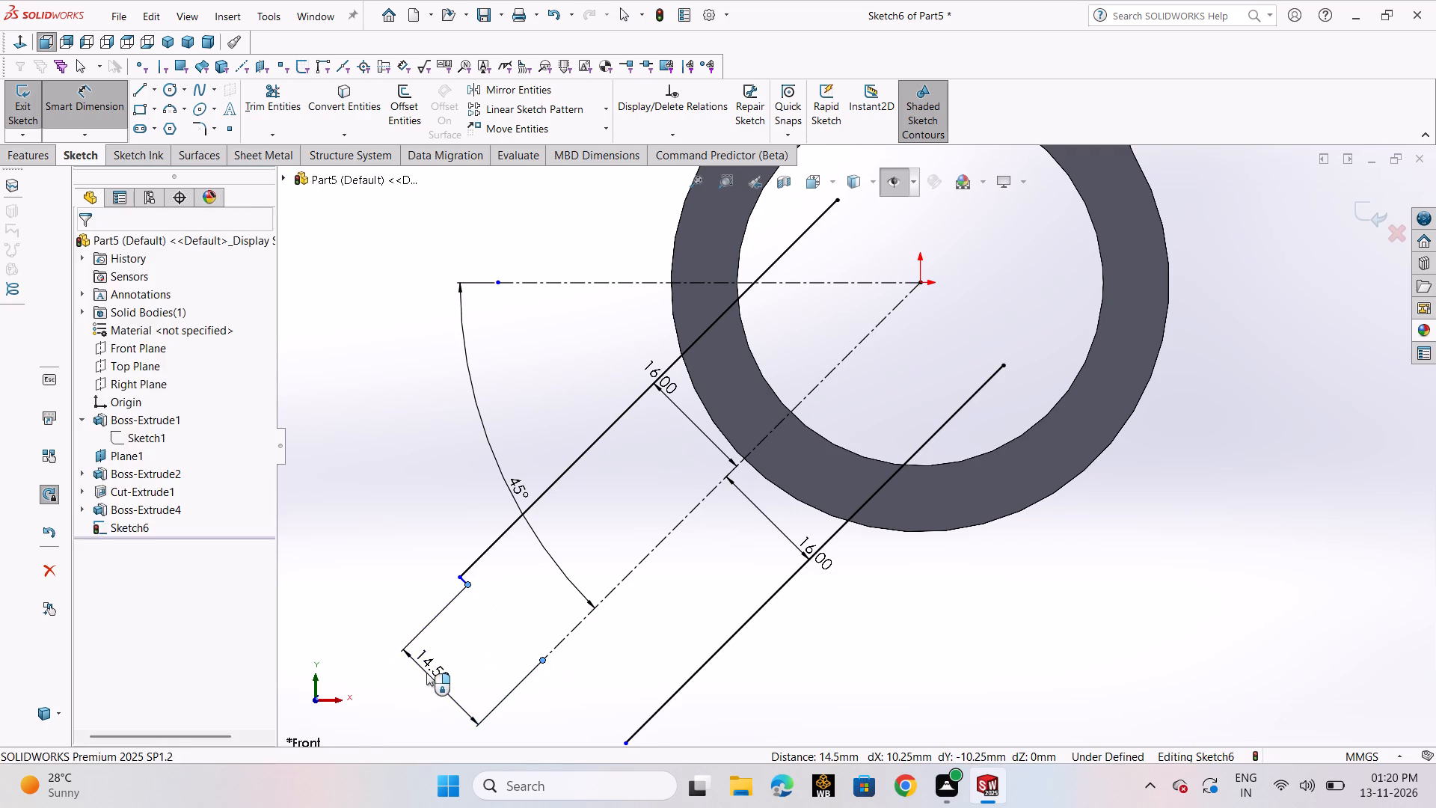
key(9)
key(Return)
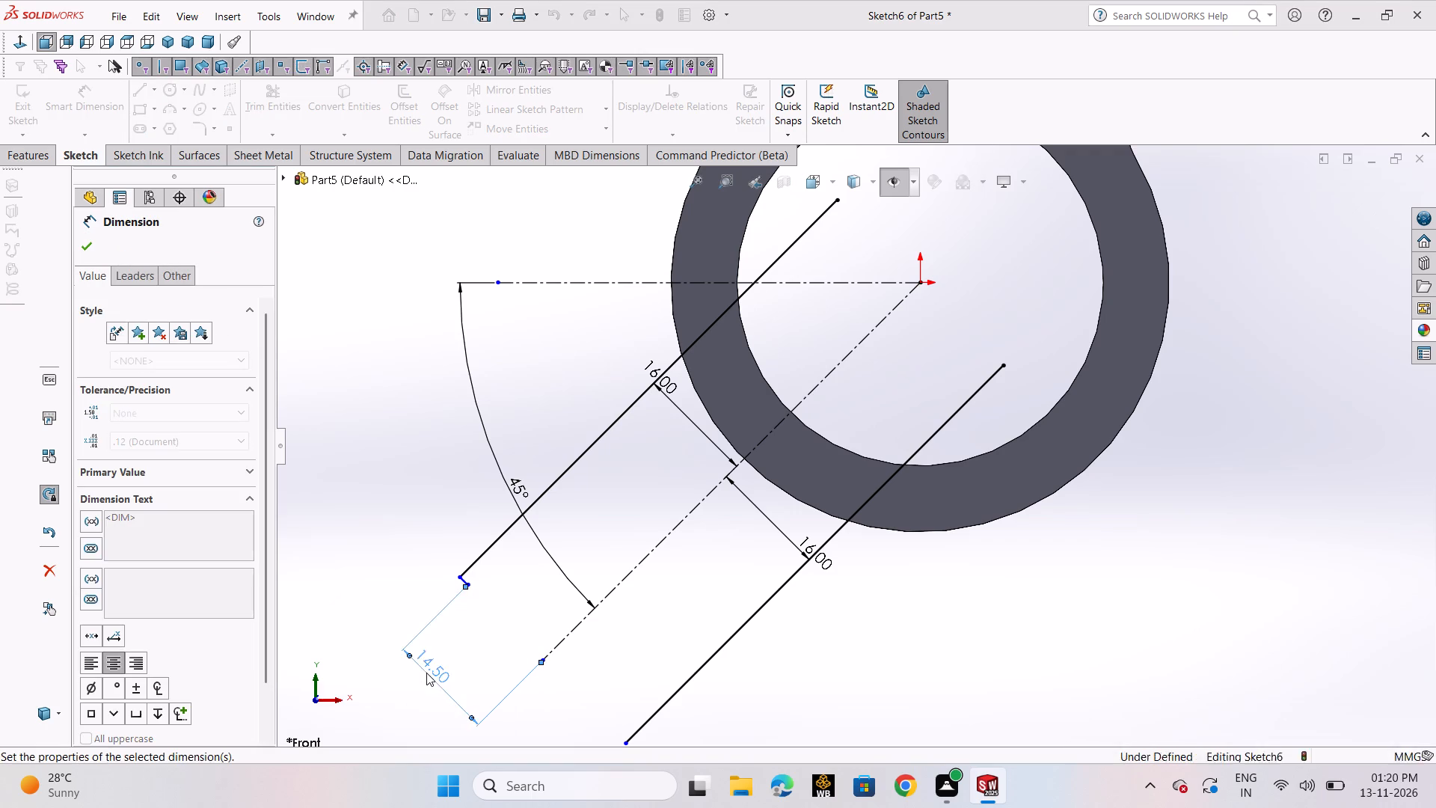
Draw a line about 74 mm long from the short line's free end into the ring, parallel to the 45° centerline.
click(89, 251)
click(136, 88)
click(156, 115)
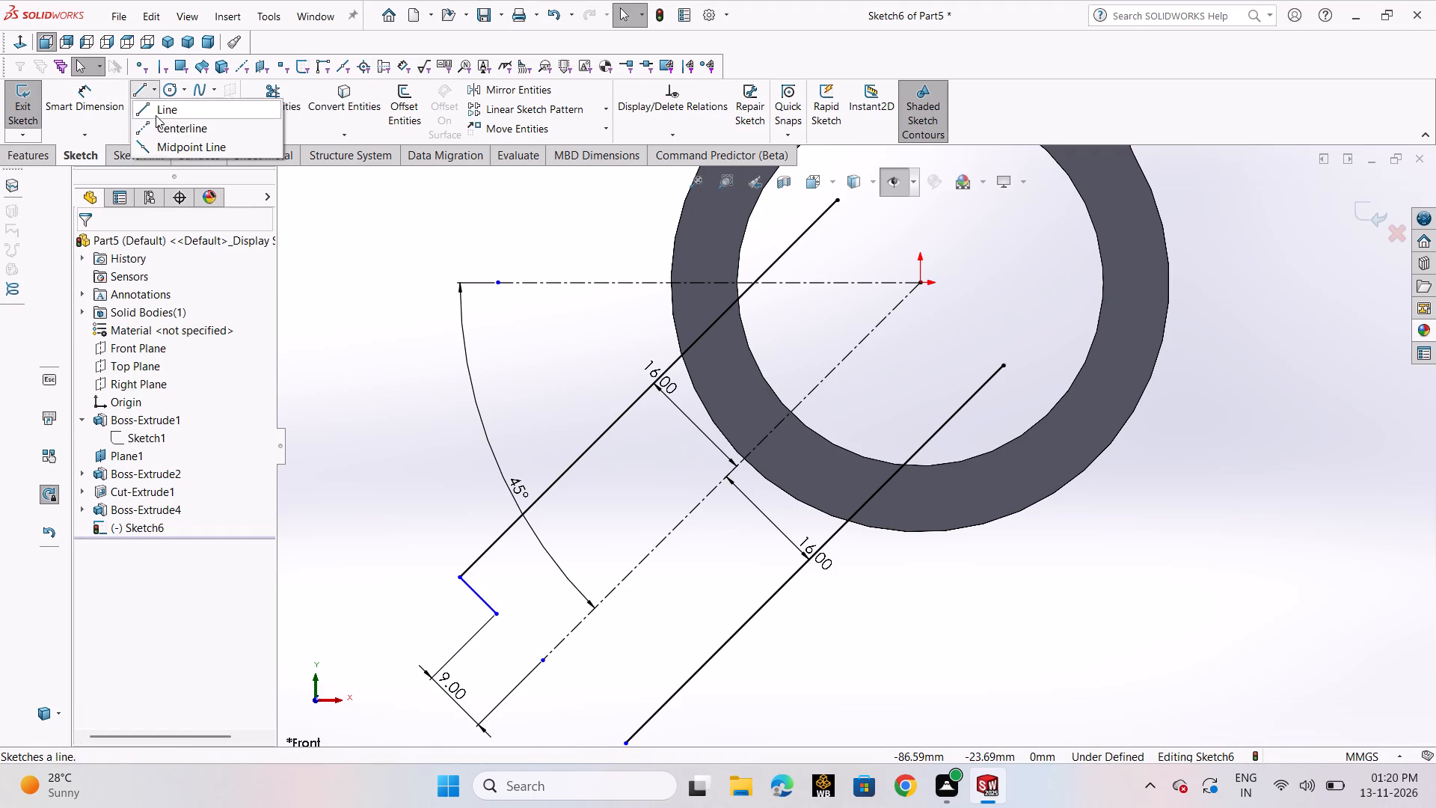
click(500, 613)
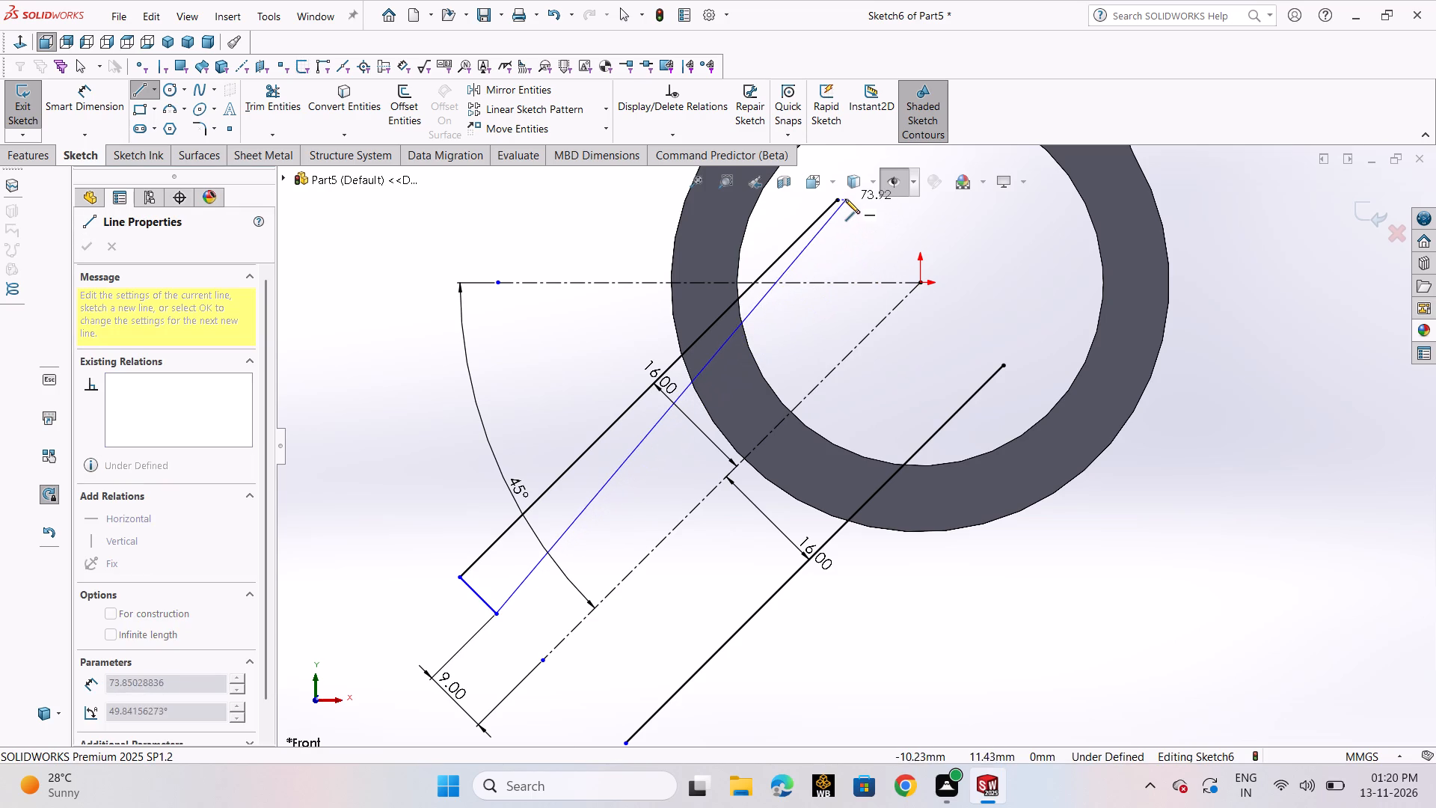
click(877, 227)
right_click(877, 227)
click(898, 233)
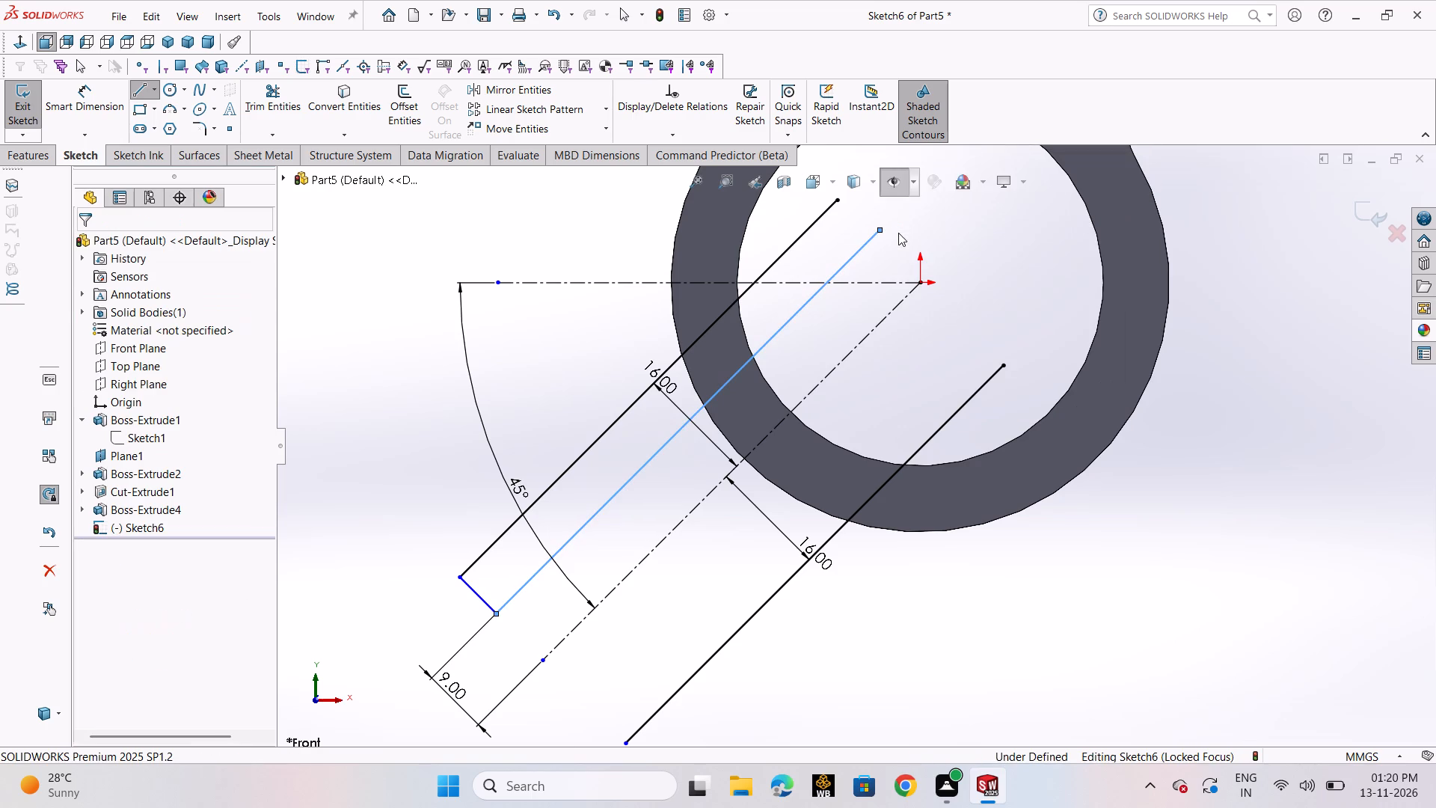
Draw a short line from the upper offset line's inner end, perpendicular to it and just crossing the new parallel line.
click(142, 93)
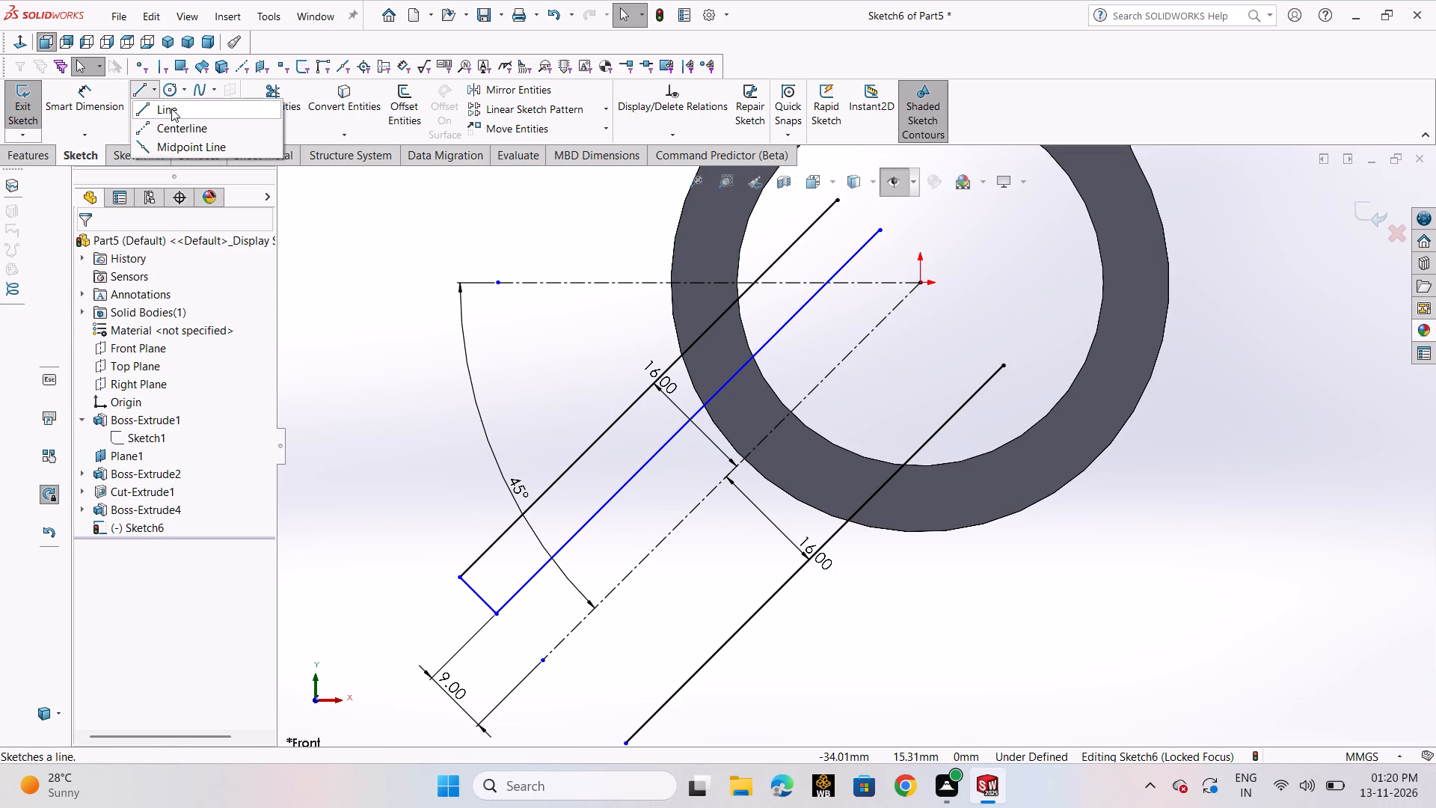
click(171, 108)
click(836, 201)
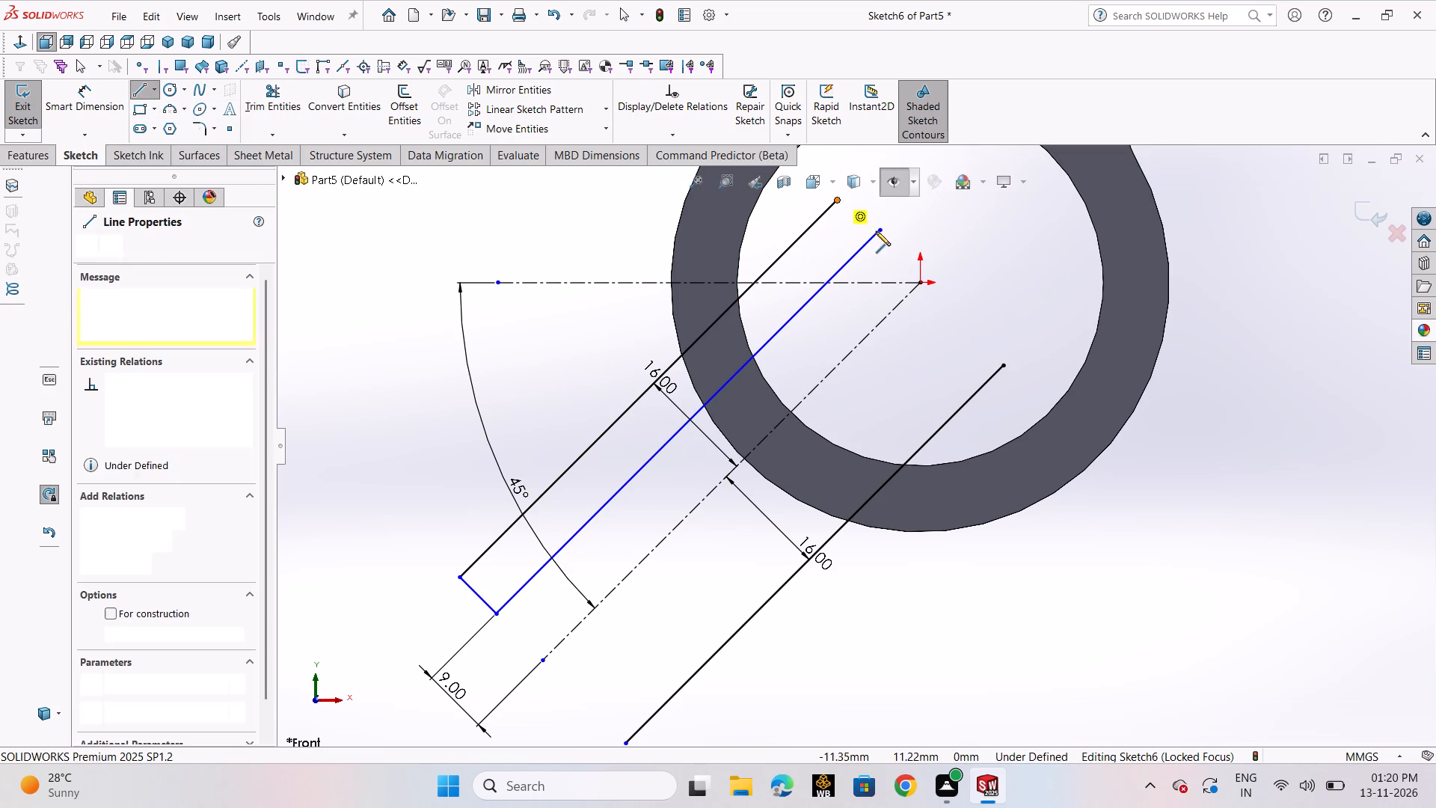
click(878, 238)
right_click(882, 239)
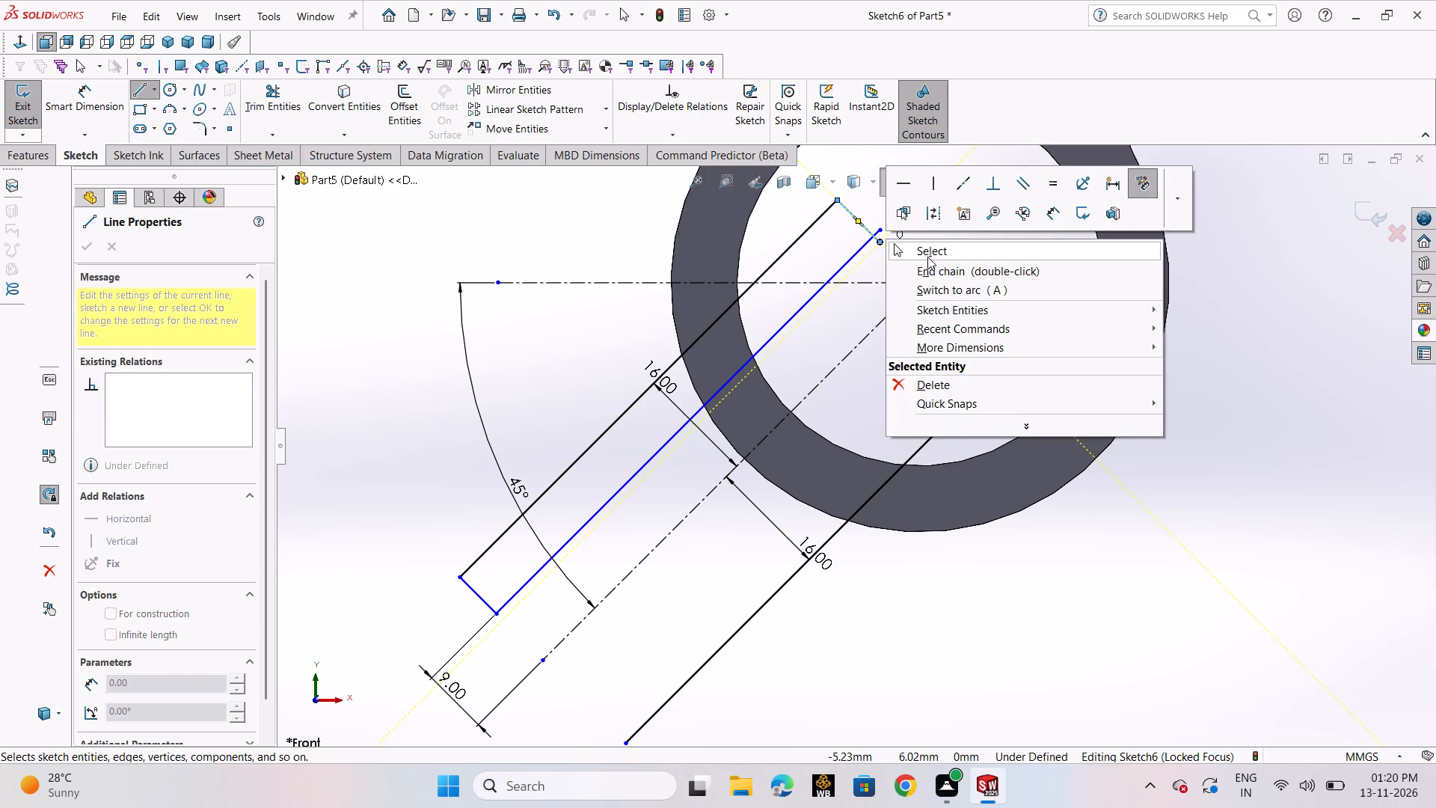
click(928, 257)
Trim both overhanging line ends at the inner corner of the narrow rectangle.
scroll(911, 241, down, 4)
scroll(850, 248, down, 2)
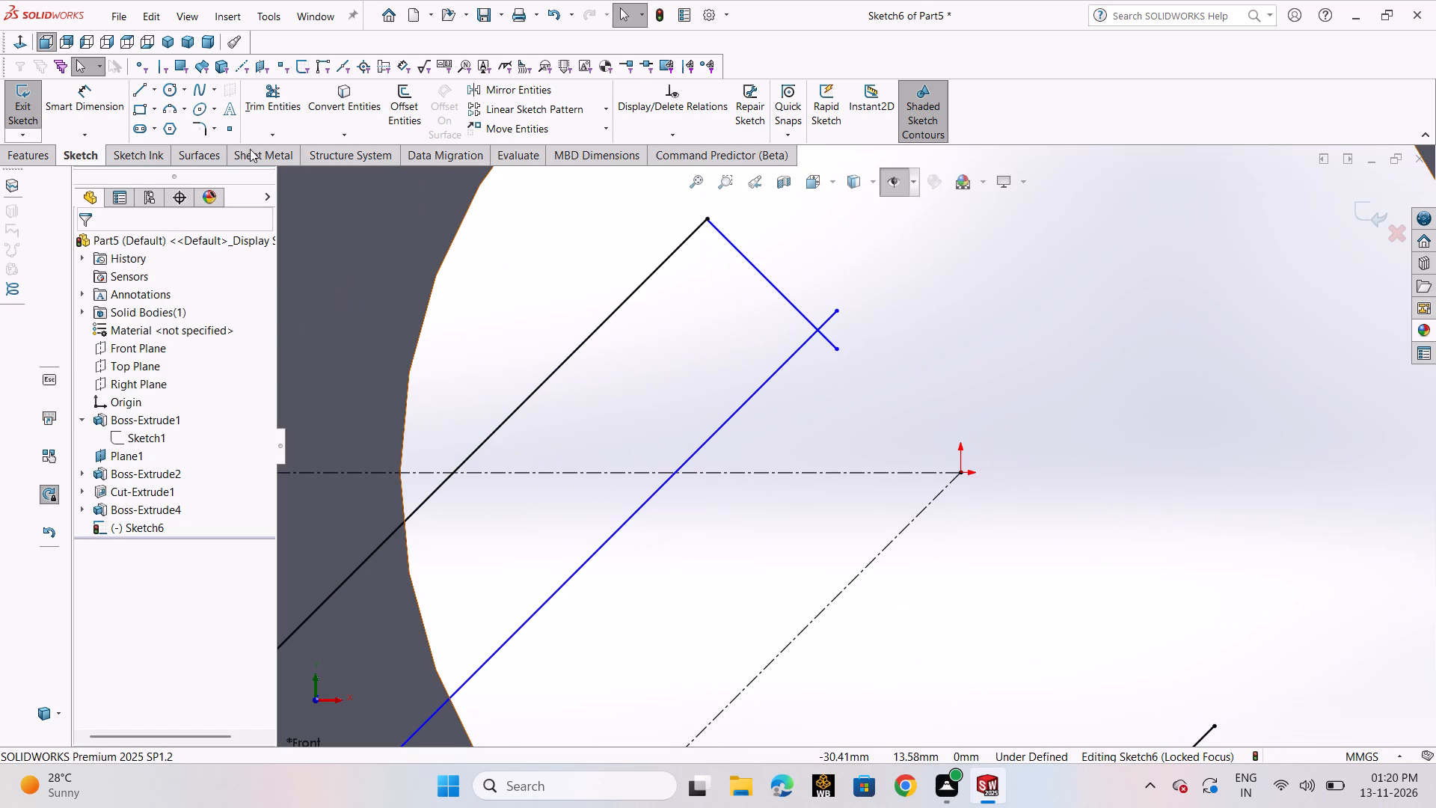
click(271, 98)
drag(800, 293, 811, 304)
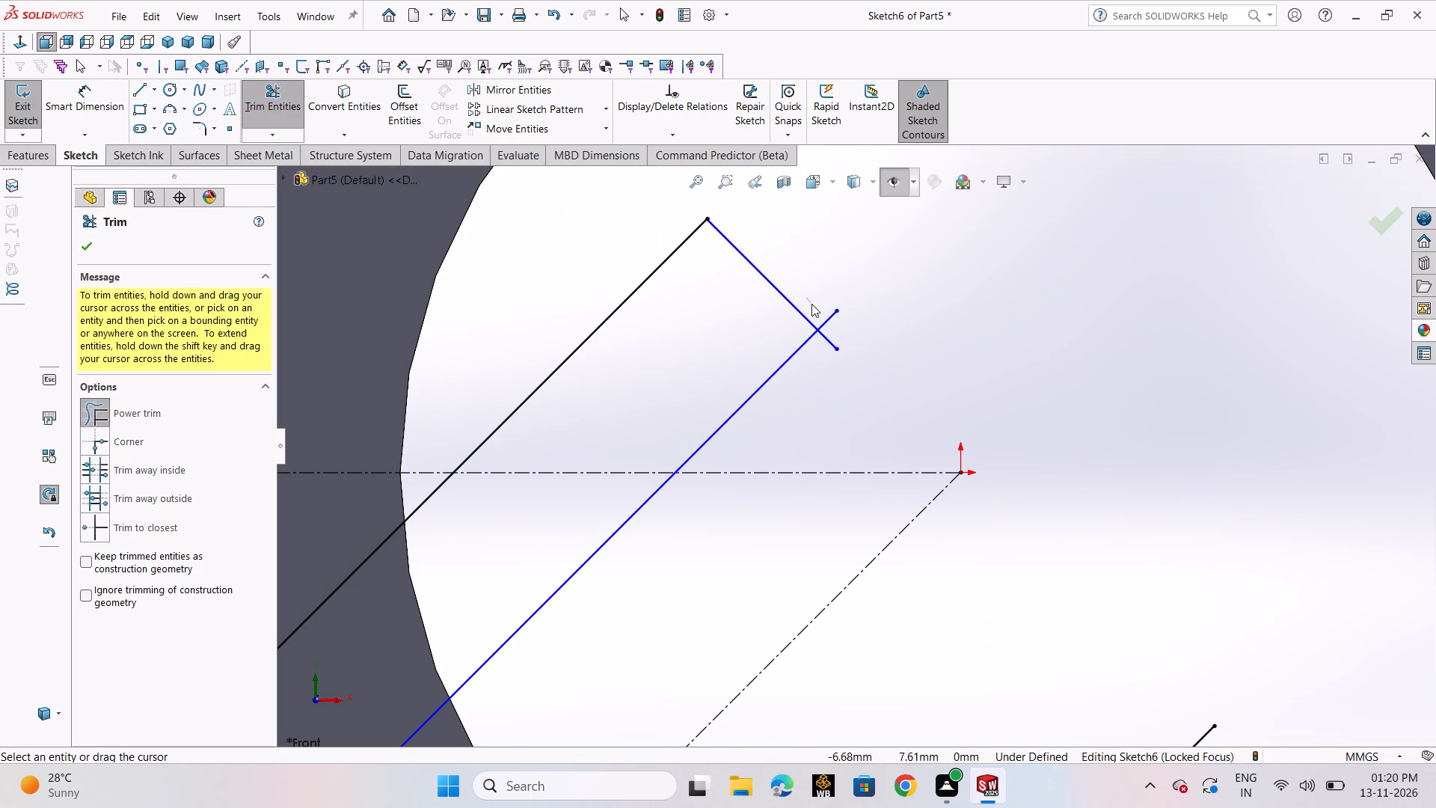
drag(811, 304, 823, 347)
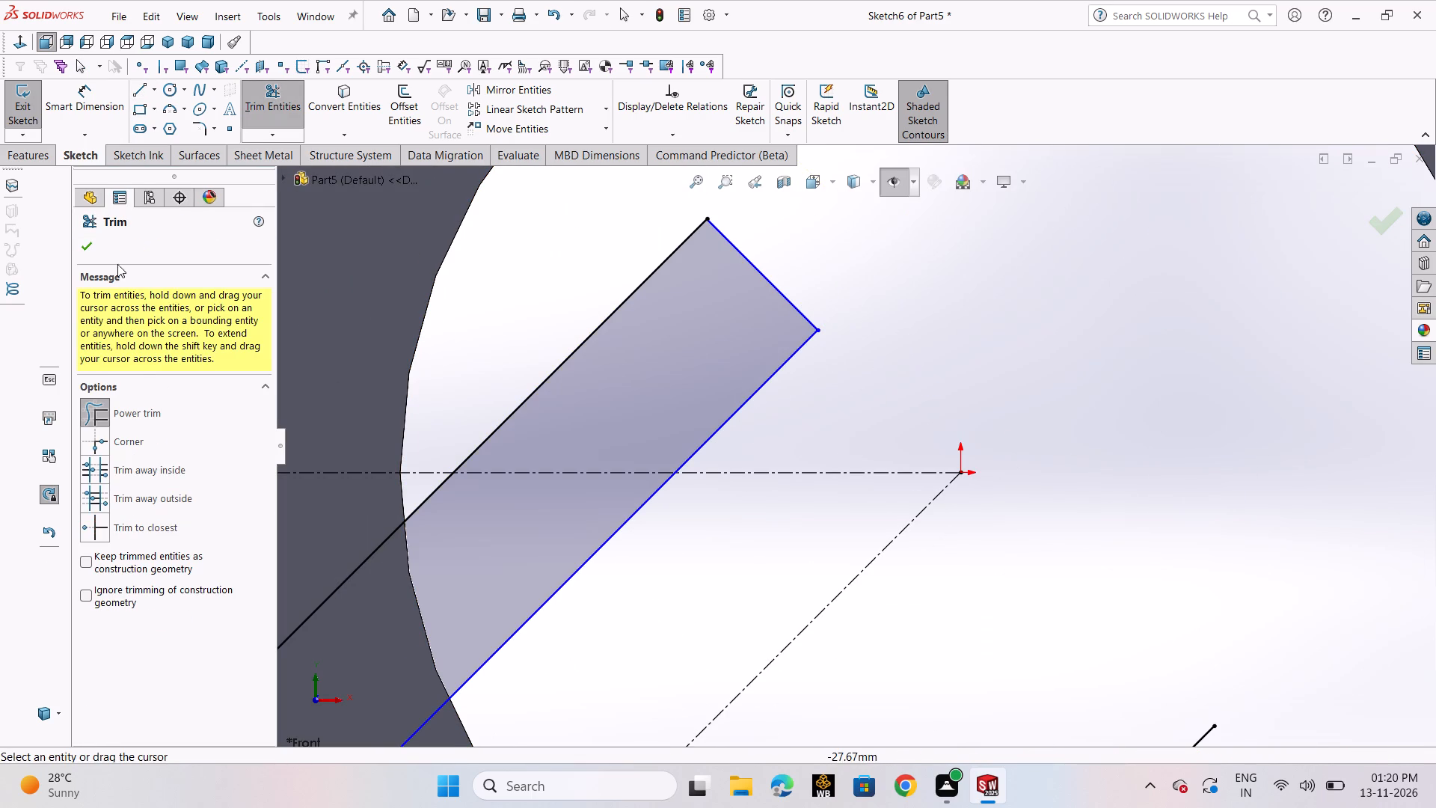
click(90, 252)
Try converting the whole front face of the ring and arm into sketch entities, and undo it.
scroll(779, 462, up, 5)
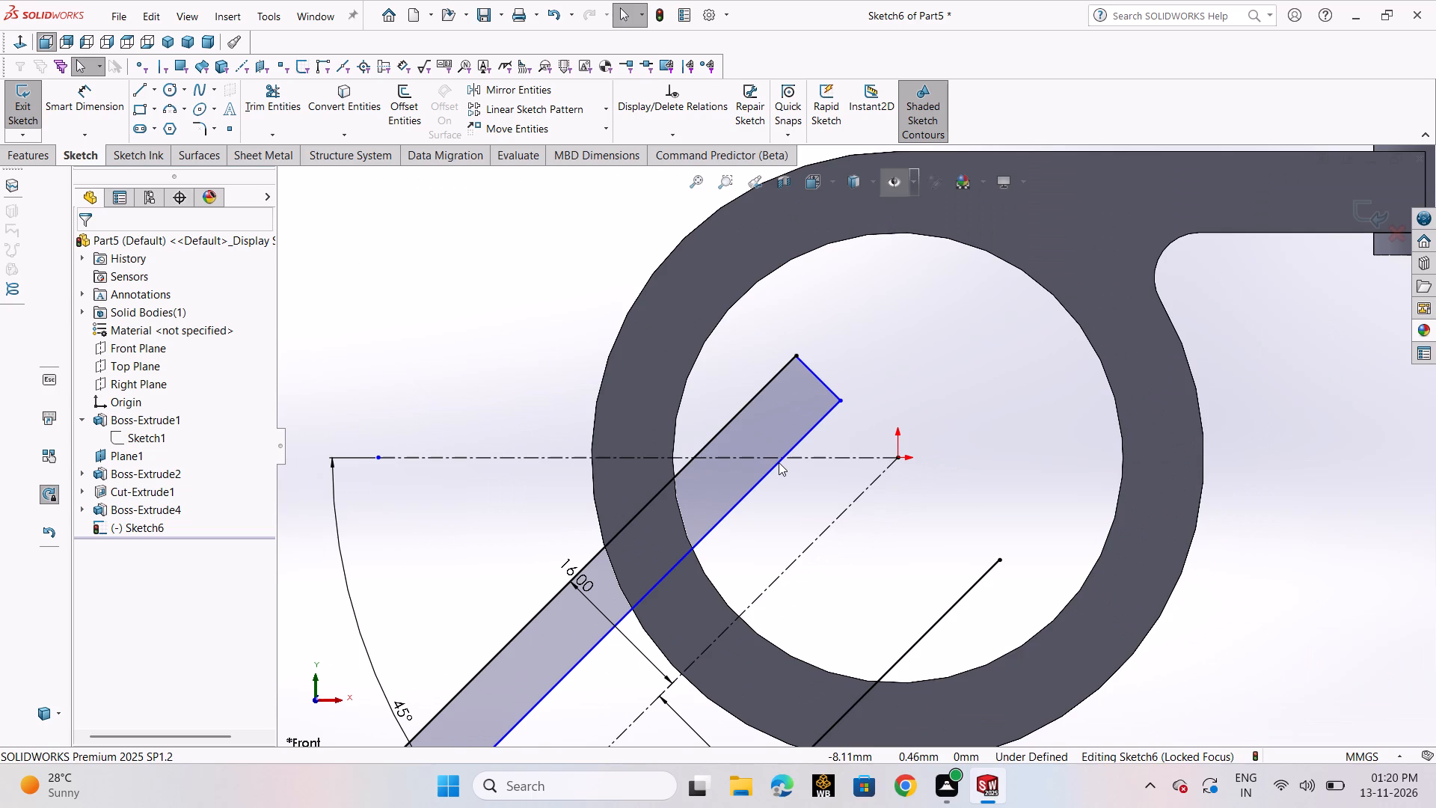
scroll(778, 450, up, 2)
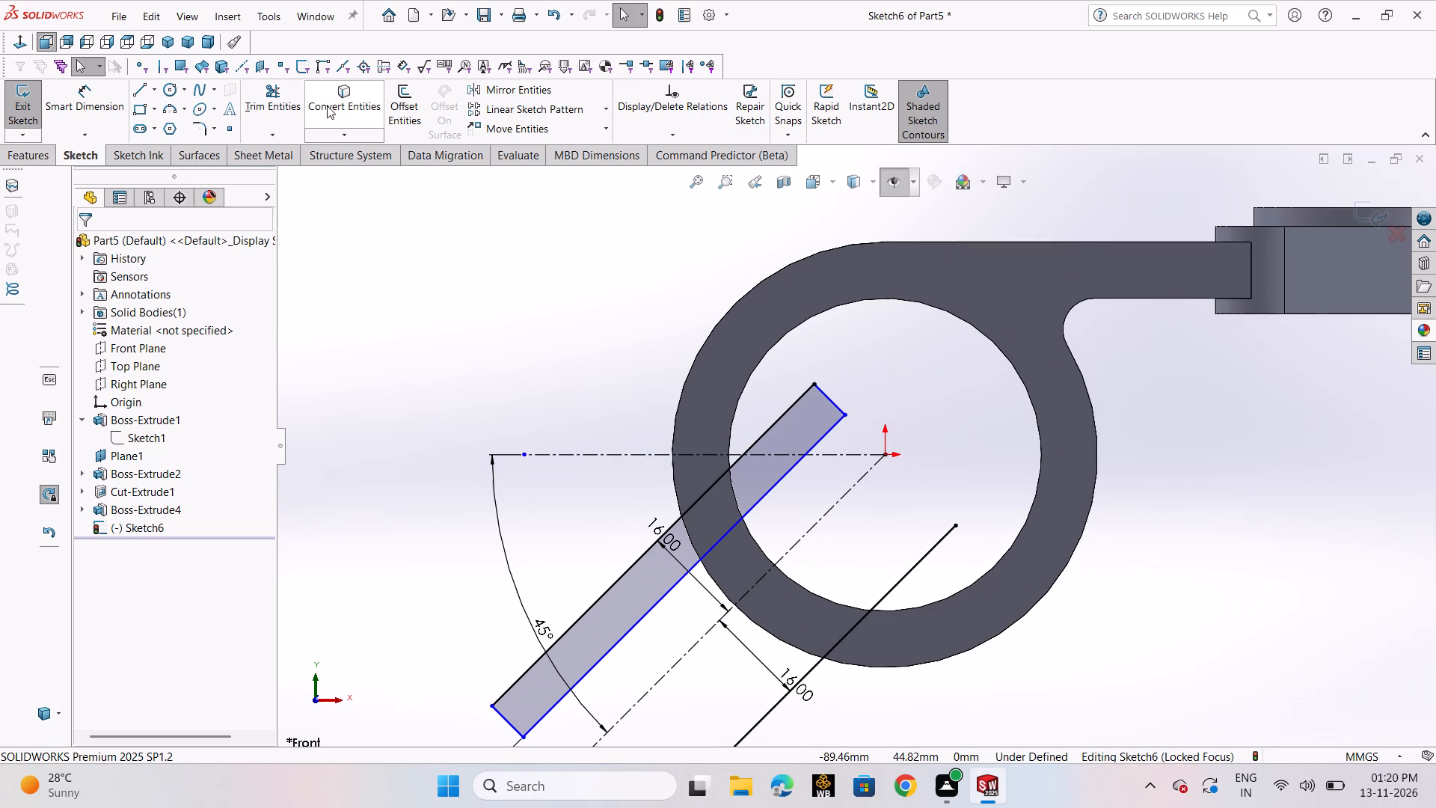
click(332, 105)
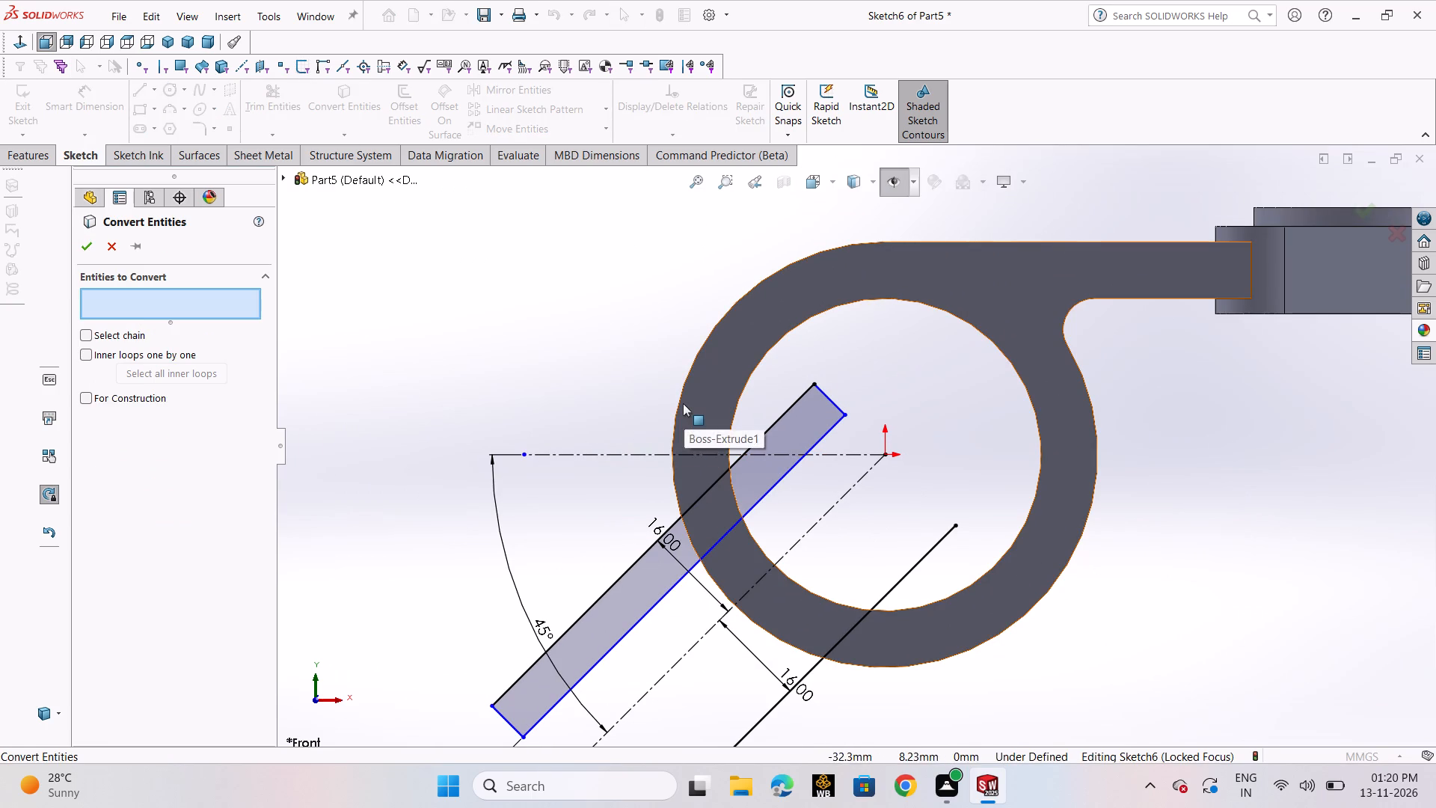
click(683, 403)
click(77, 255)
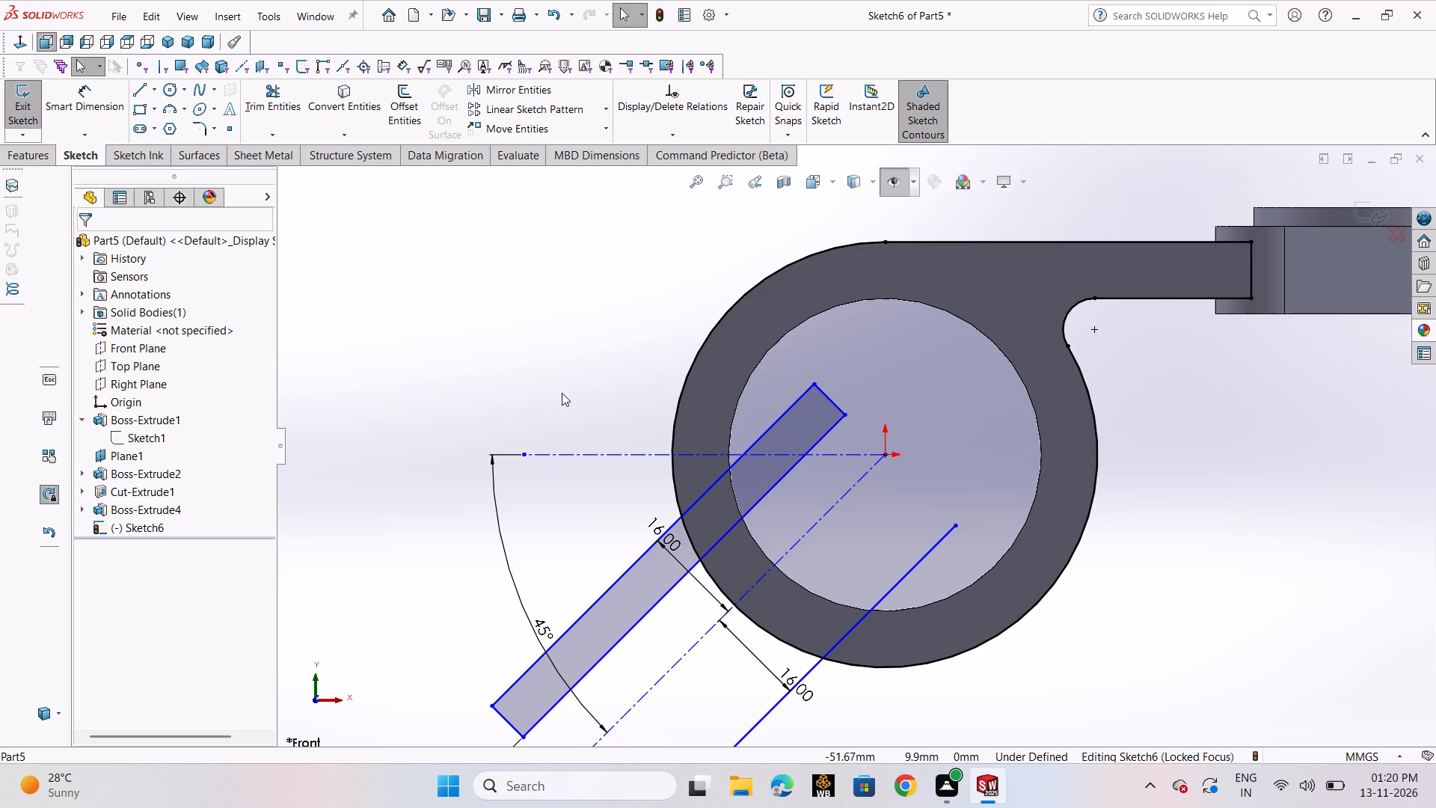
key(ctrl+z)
Convert only the ring's outer circular edge, radius 34 mm, into the sketch.
scroll(562, 393, up, 1)
click(334, 102)
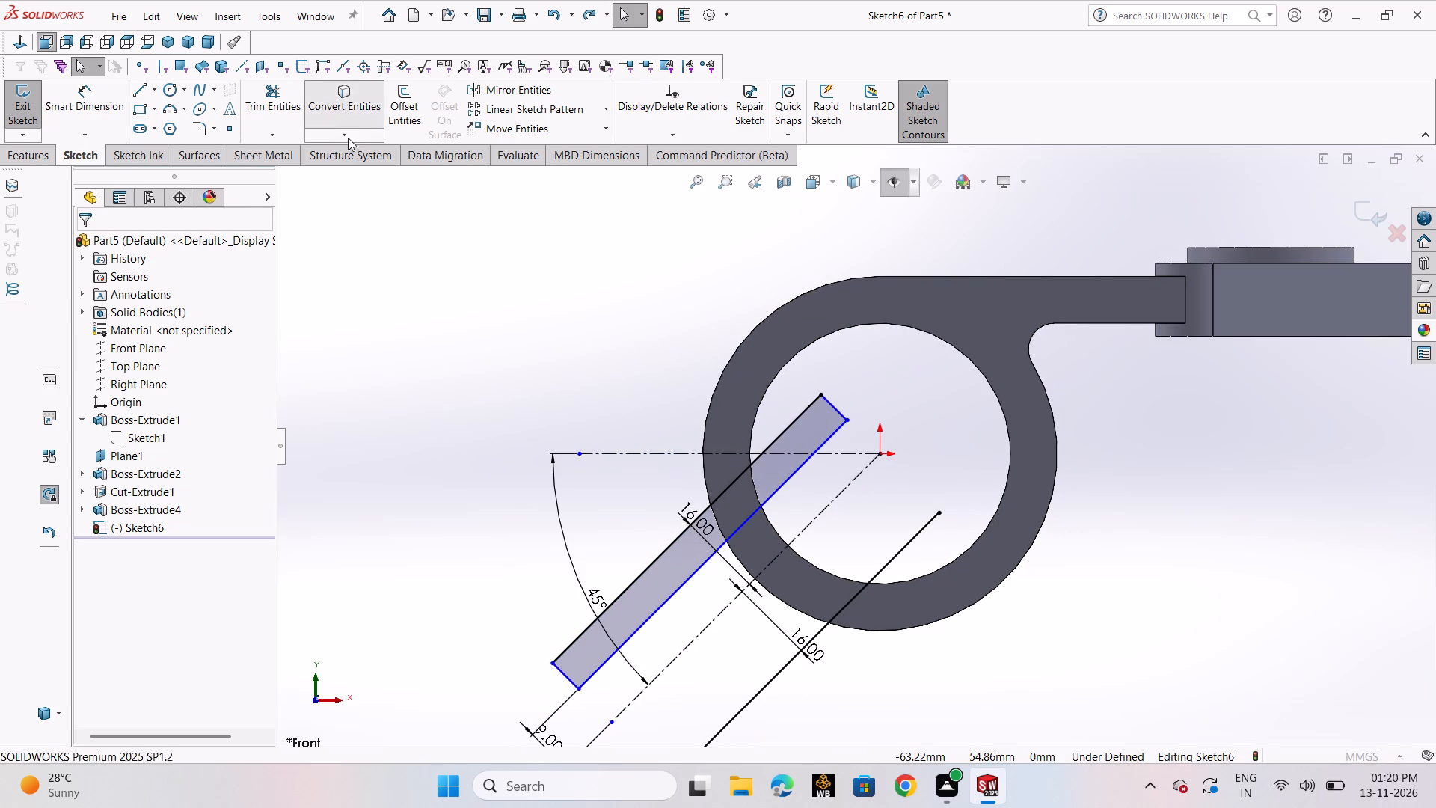
click(704, 425)
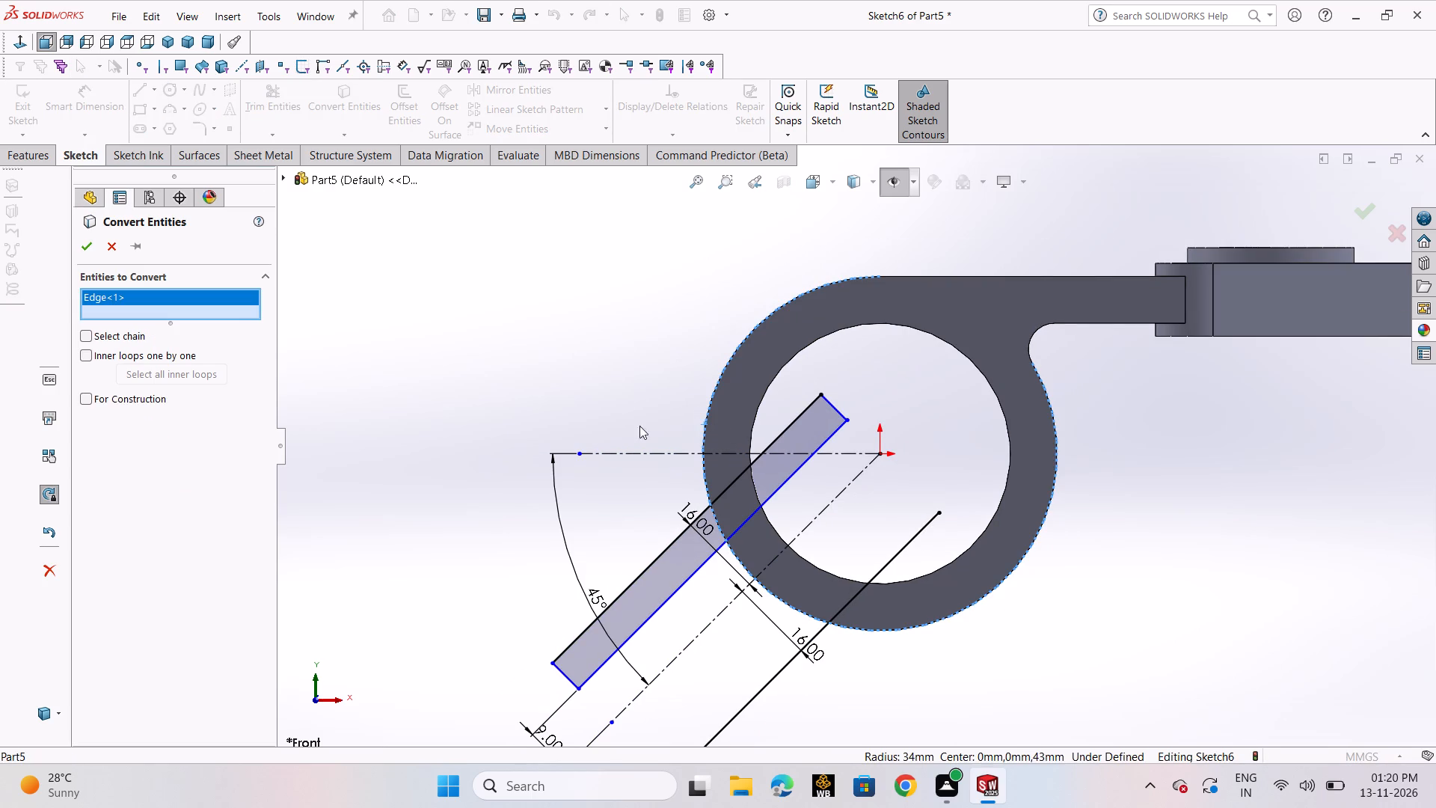
click(93, 251)
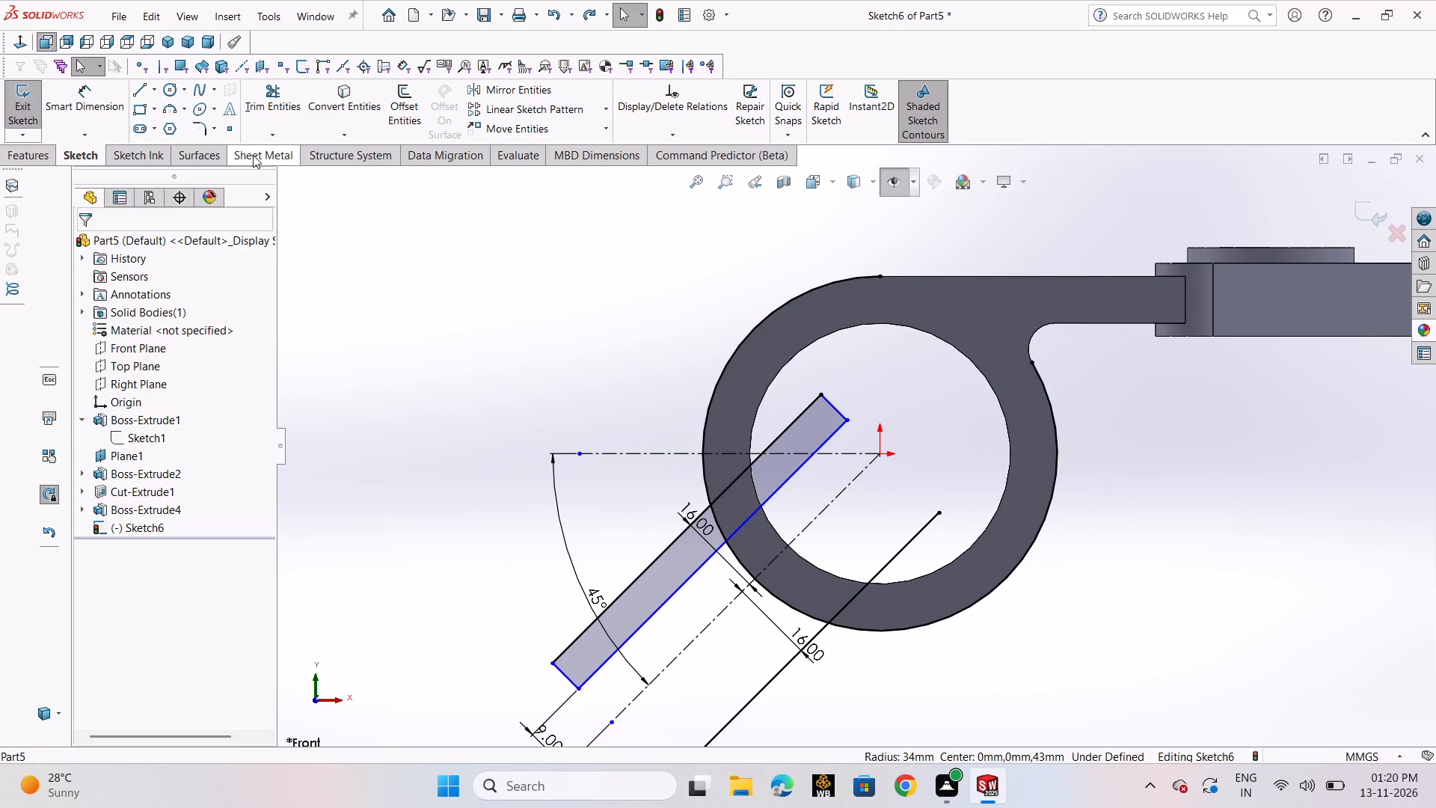
Trim the lines inside the ring, the excess ring arc and the lower offset line, leaving the closed strip profile outside the ring.
click(269, 111)
drag(667, 346, 845, 507)
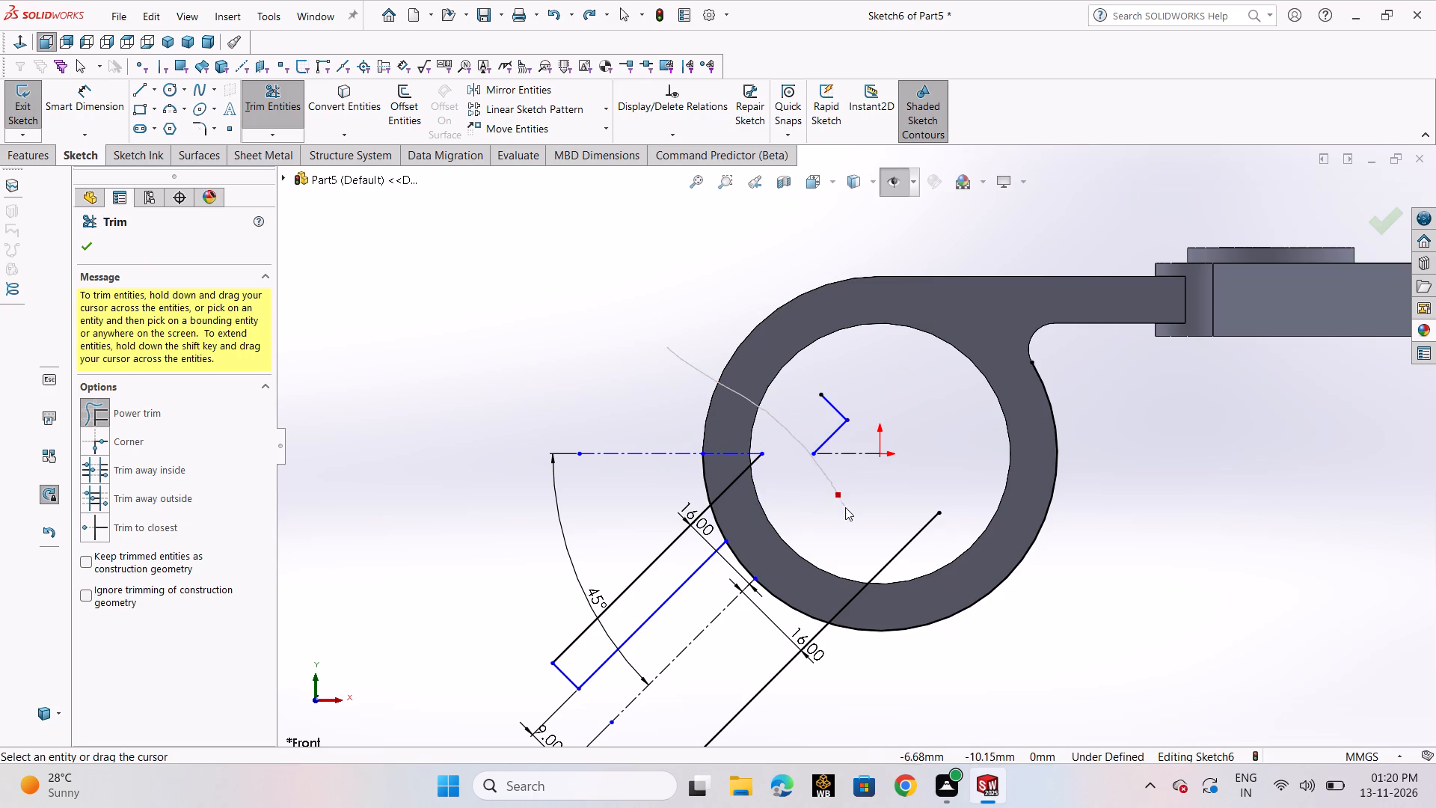
drag(845, 507, 892, 658)
drag(856, 491, 829, 365)
drag(731, 400, 752, 524)
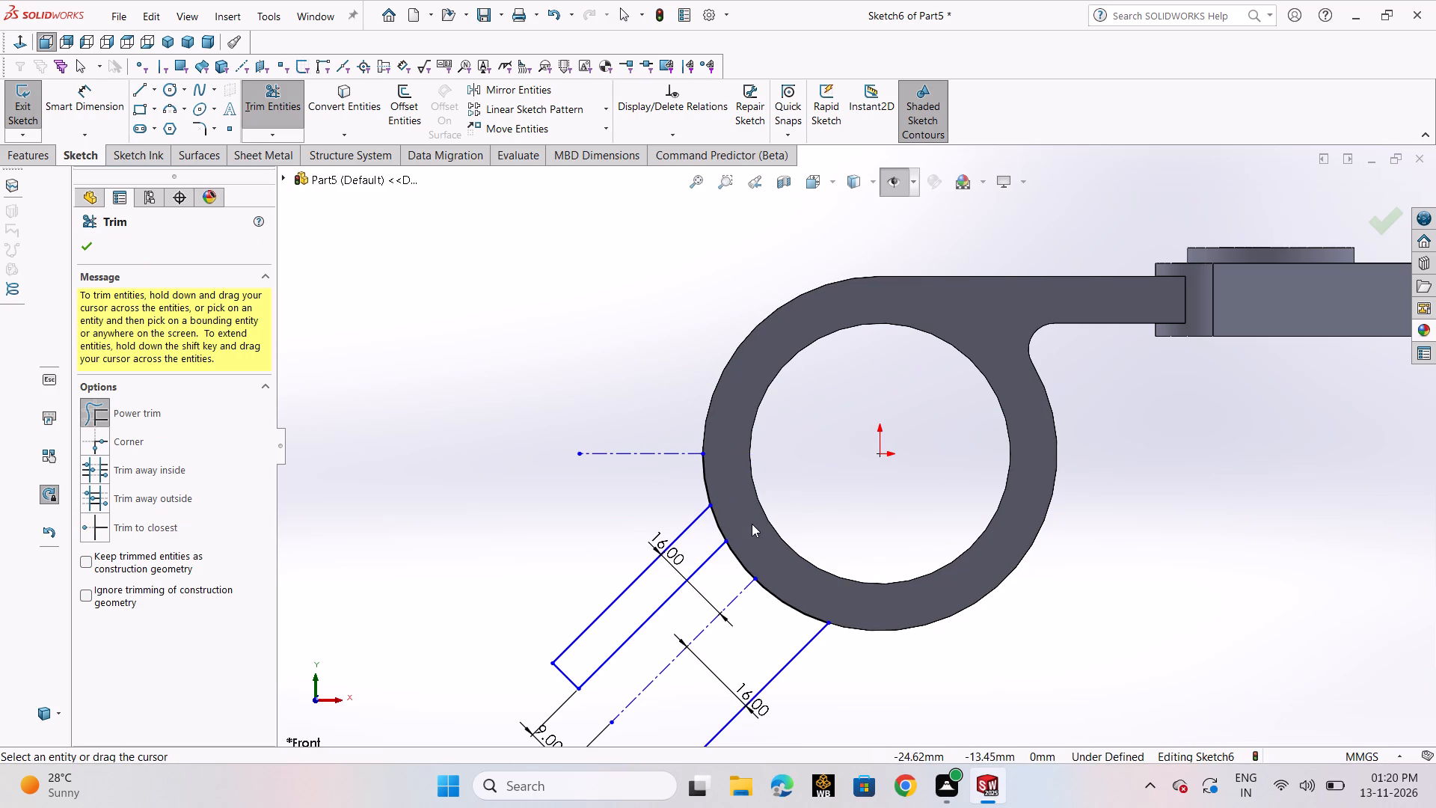
drag(639, 498, 756, 461)
drag(781, 560, 778, 658)
drag(759, 541, 723, 585)
scroll(773, 631, up, 2)
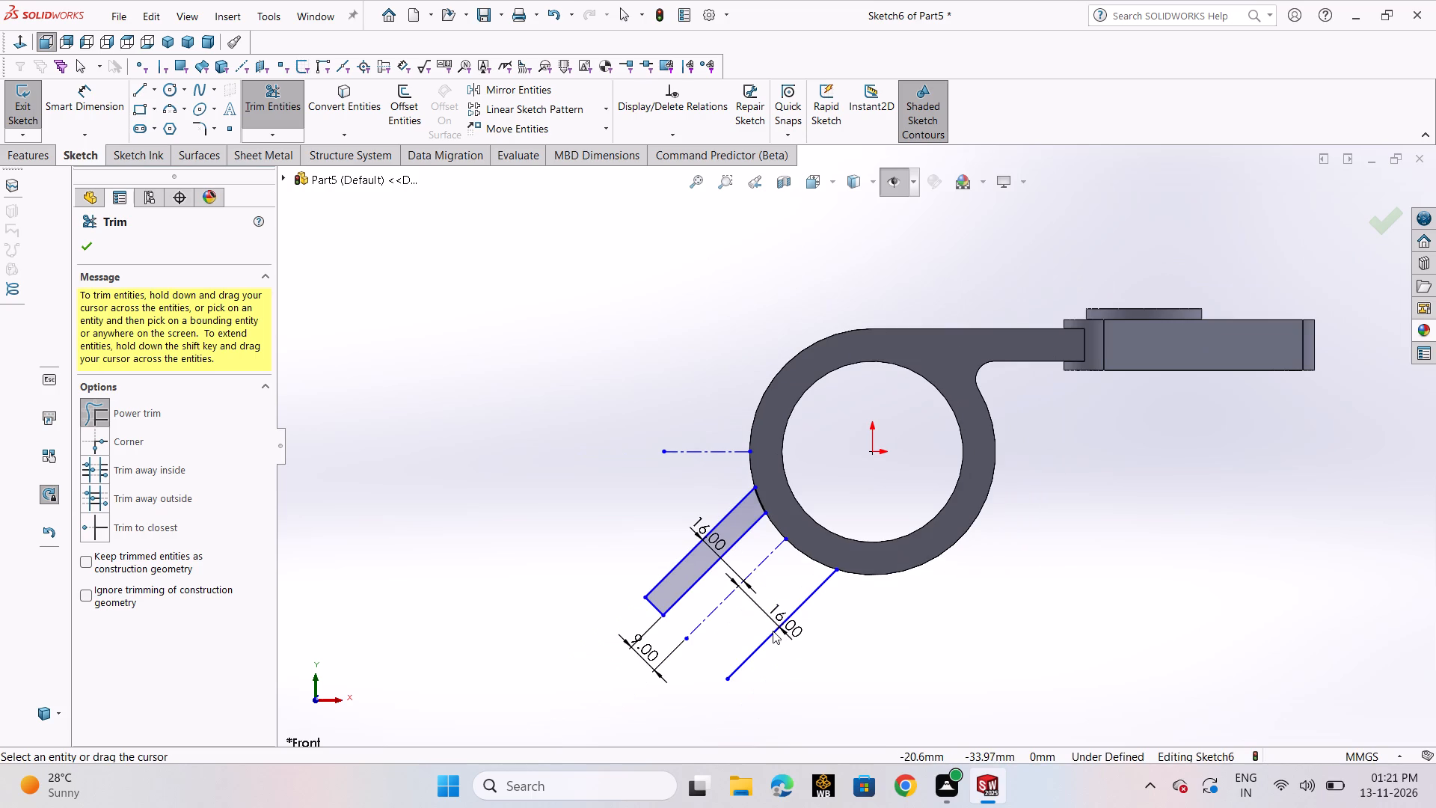
drag(779, 587, 807, 636)
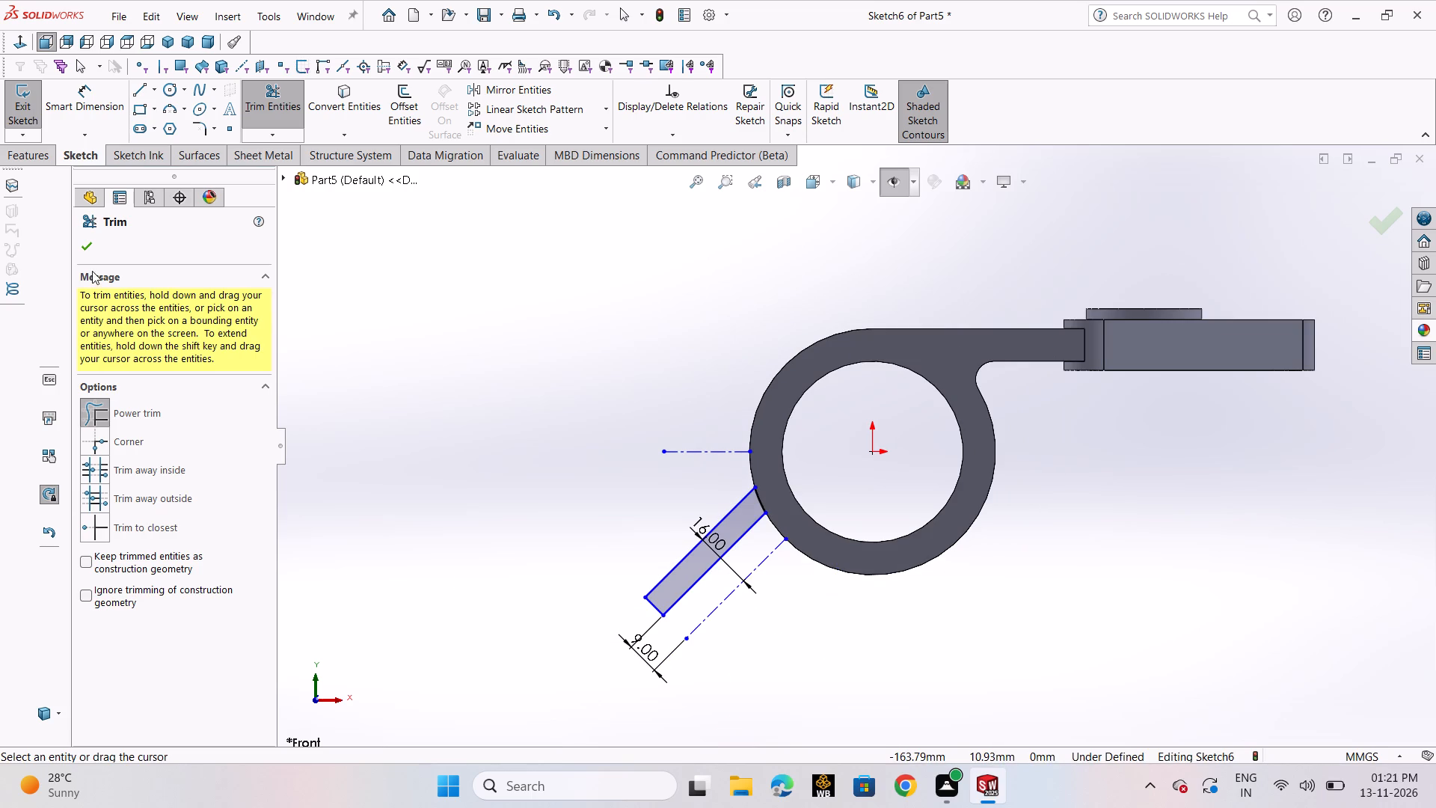
click(90, 254)
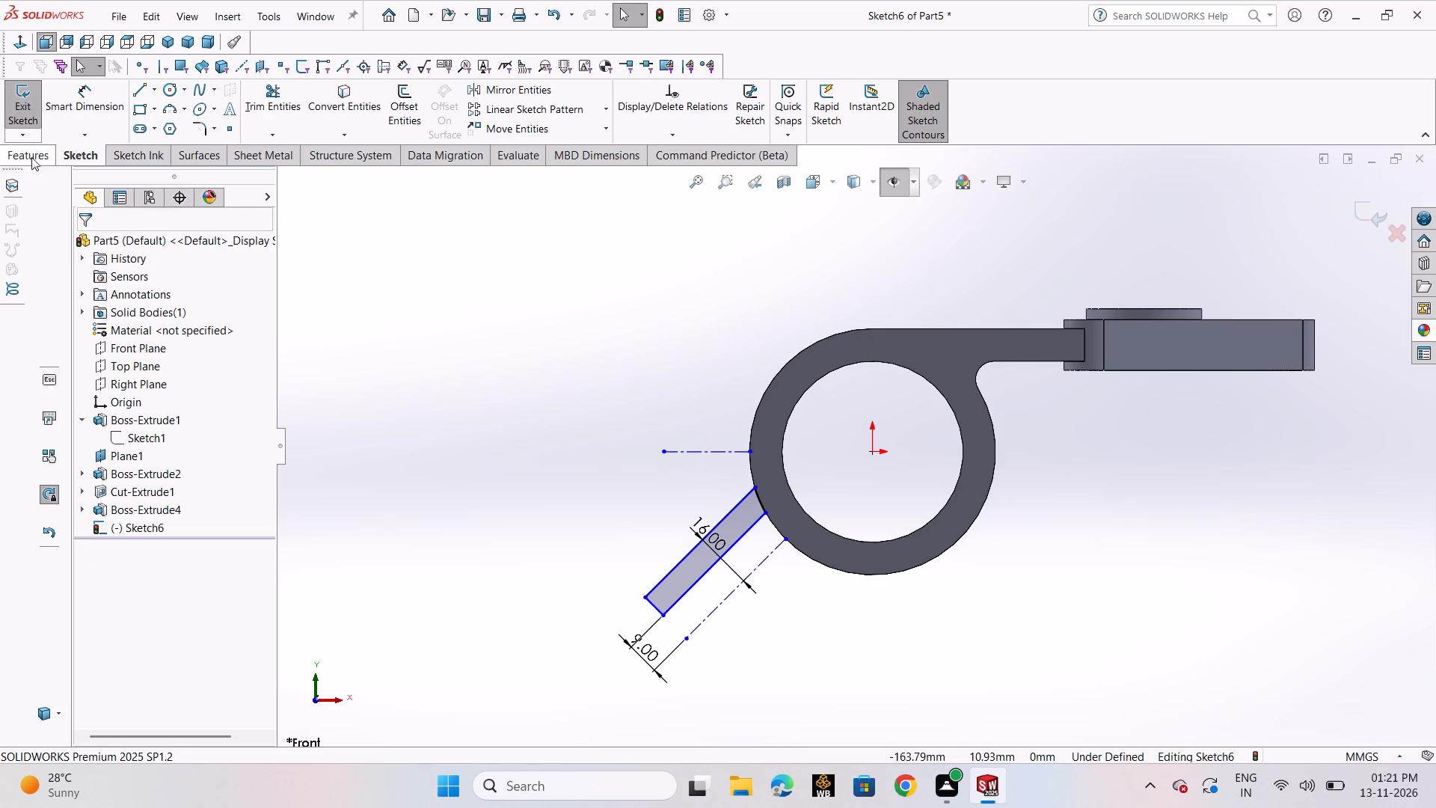
Revolve the strip profile 360° about the 45° centerline with merged result to form the hollow cylindrical lug.
click(22, 108)
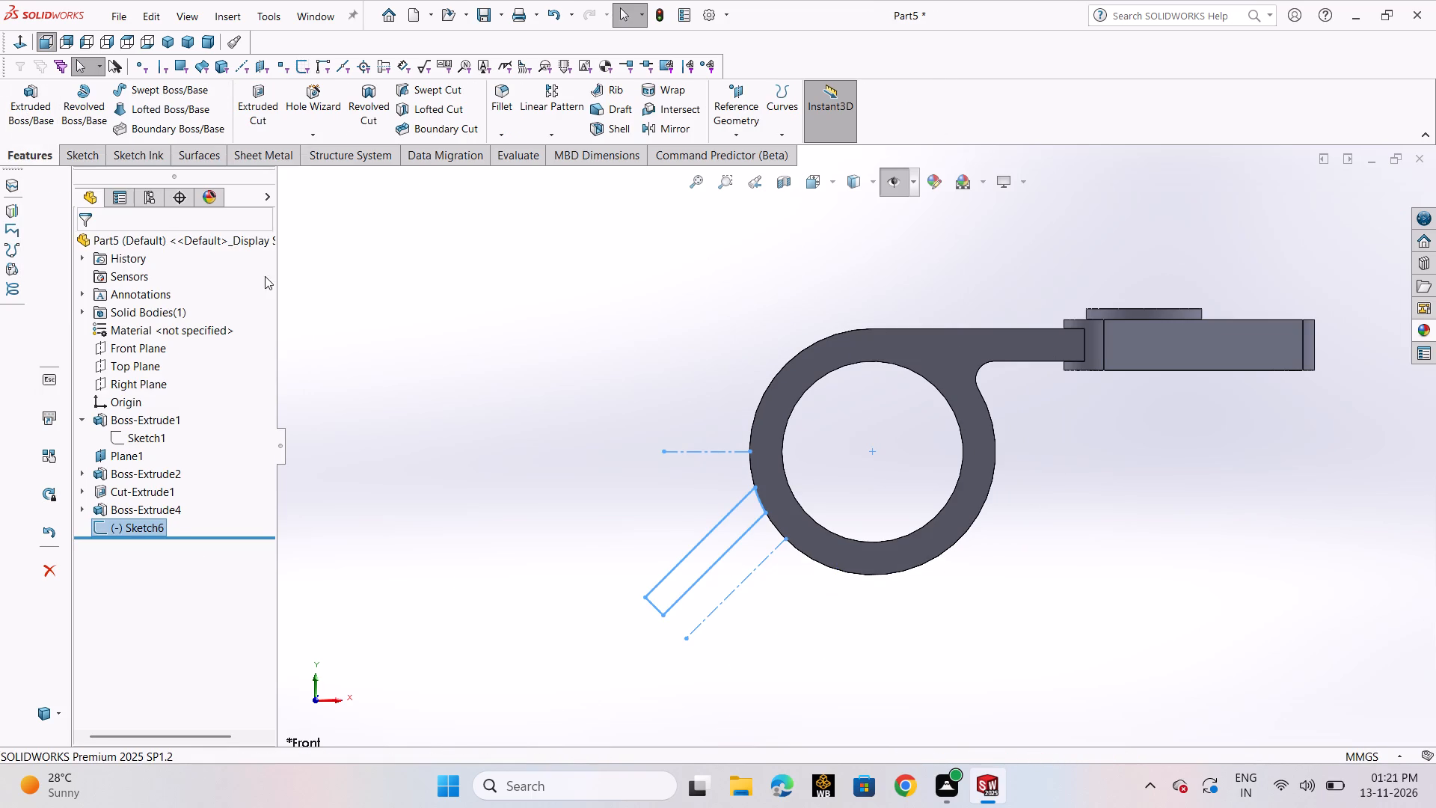
double_click(129, 524)
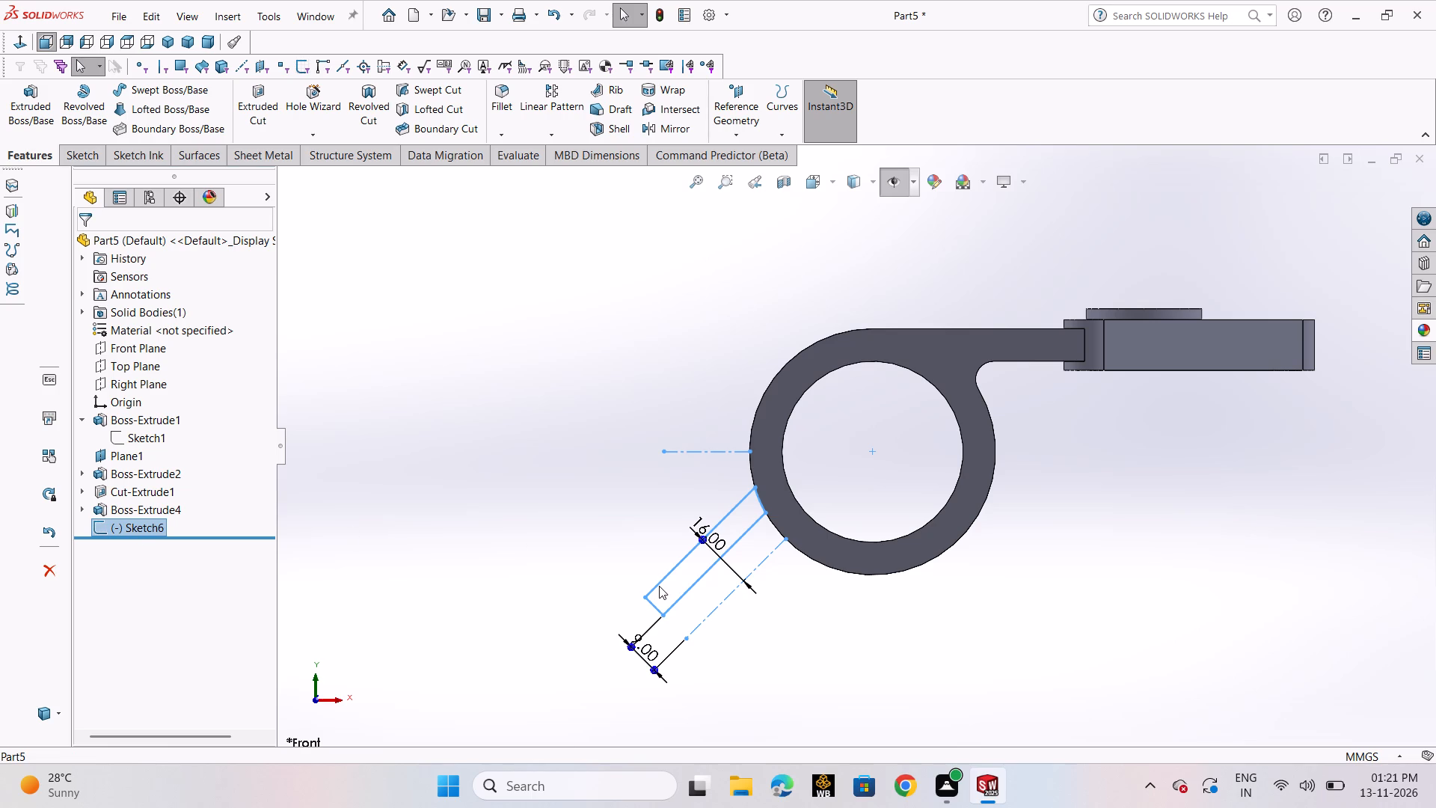
double_click(661, 581)
click(156, 528)
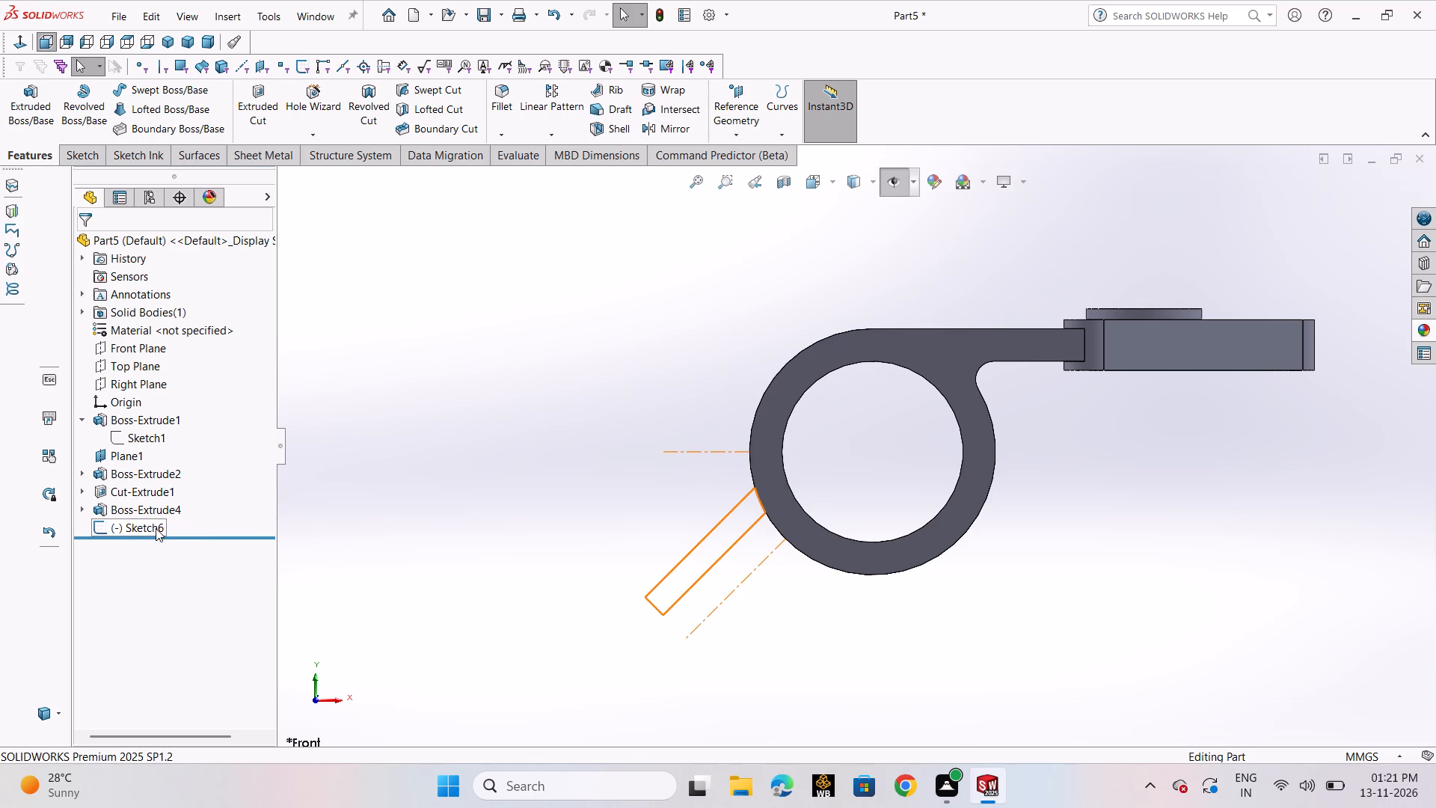
click(180, 486)
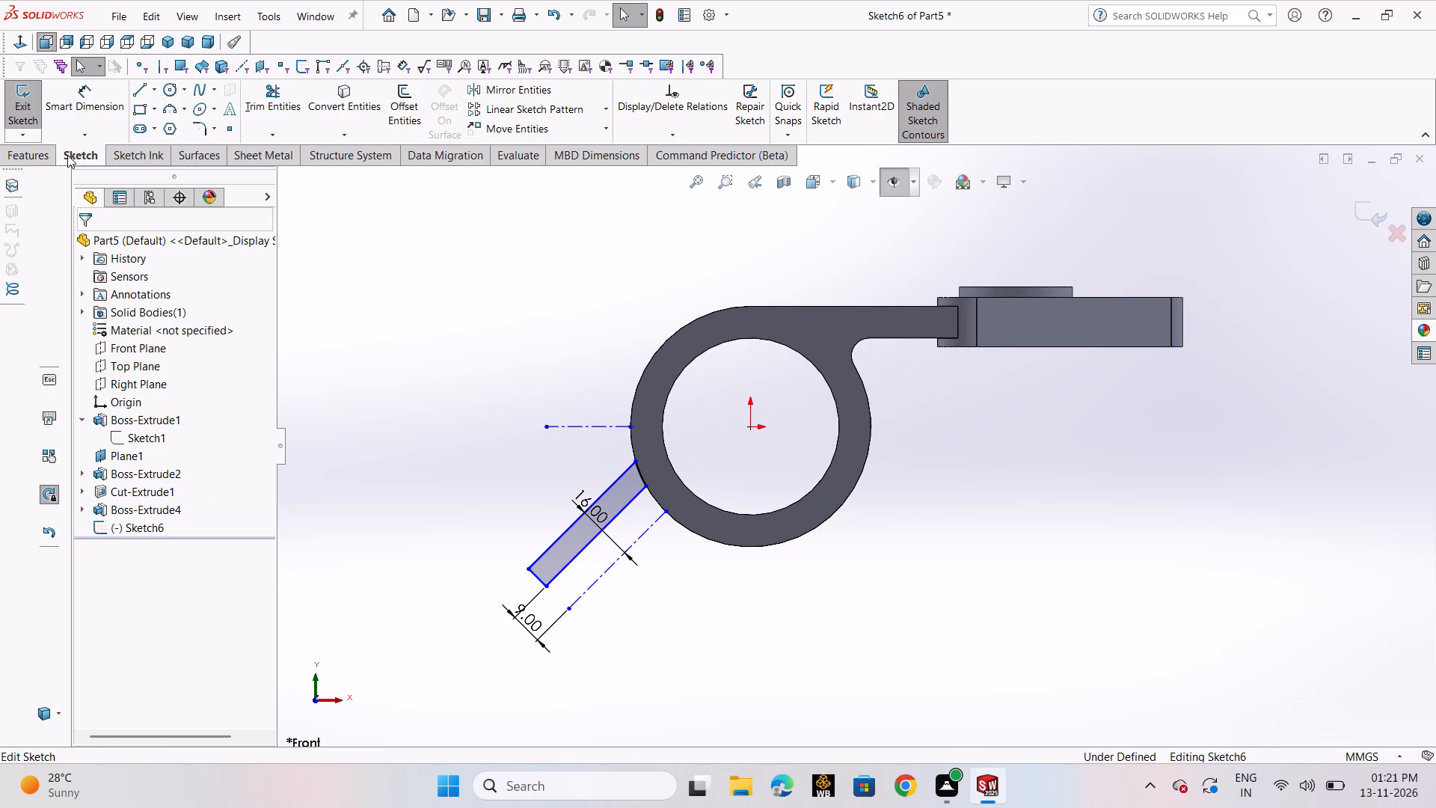
click(39, 153)
click(77, 105)
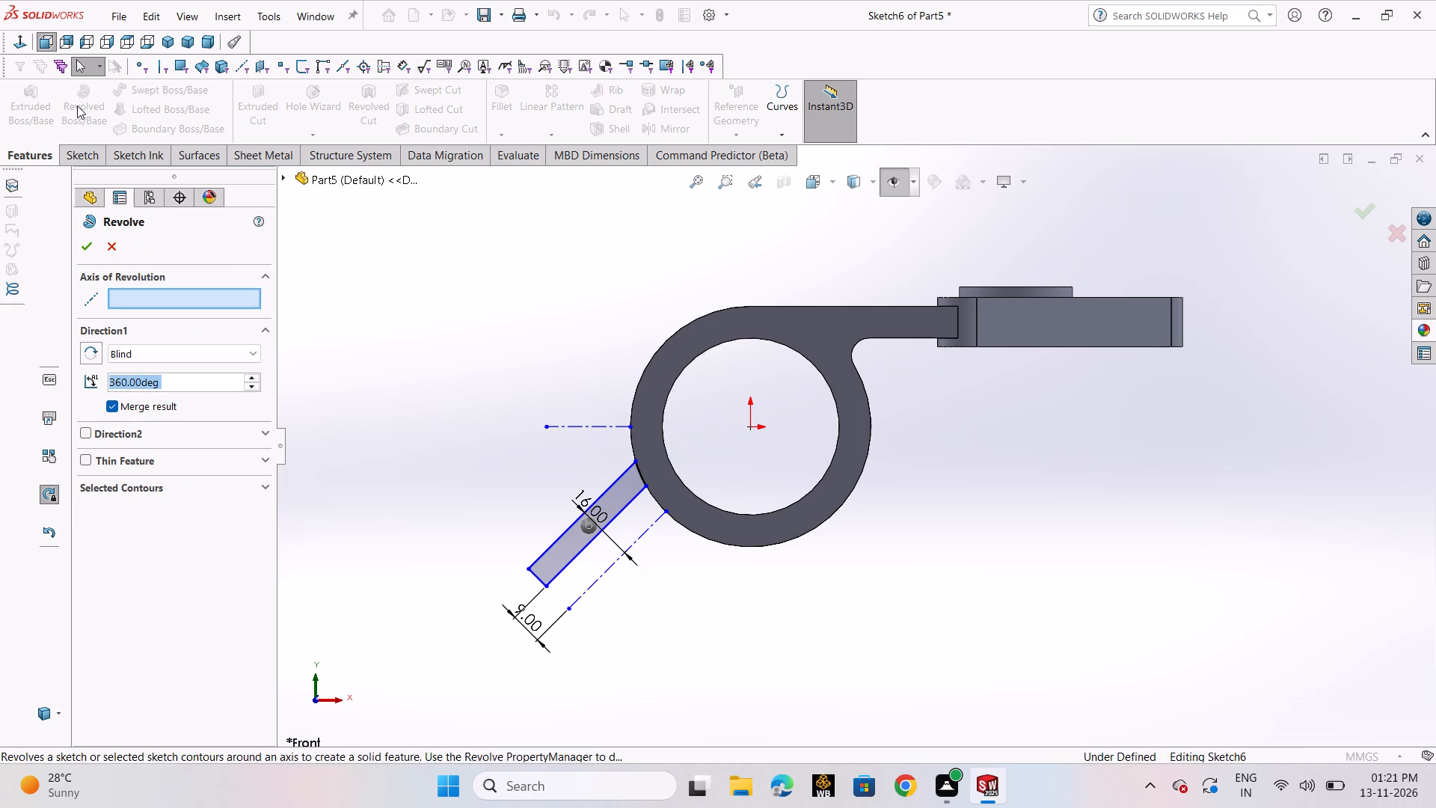
click(591, 588)
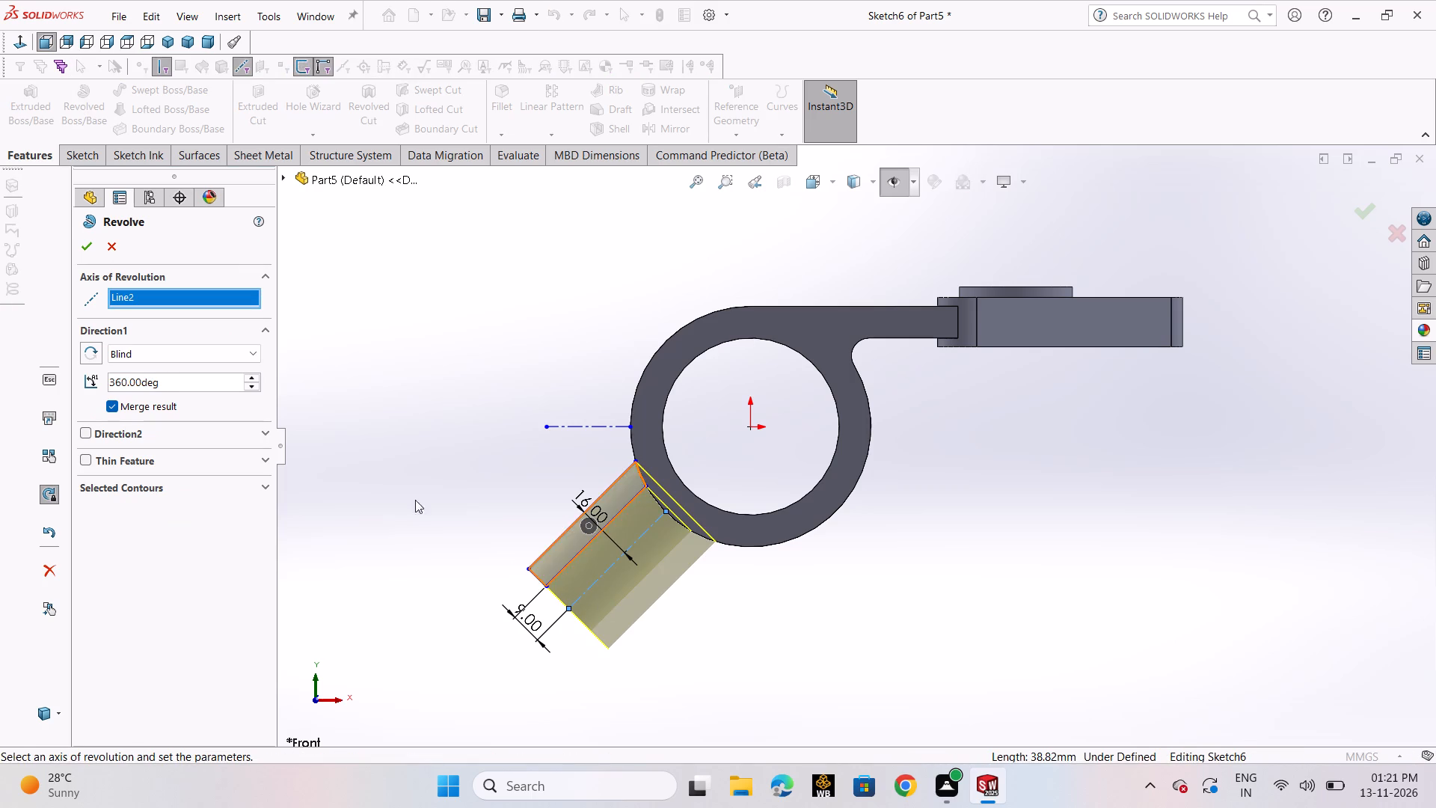
click(81, 249)
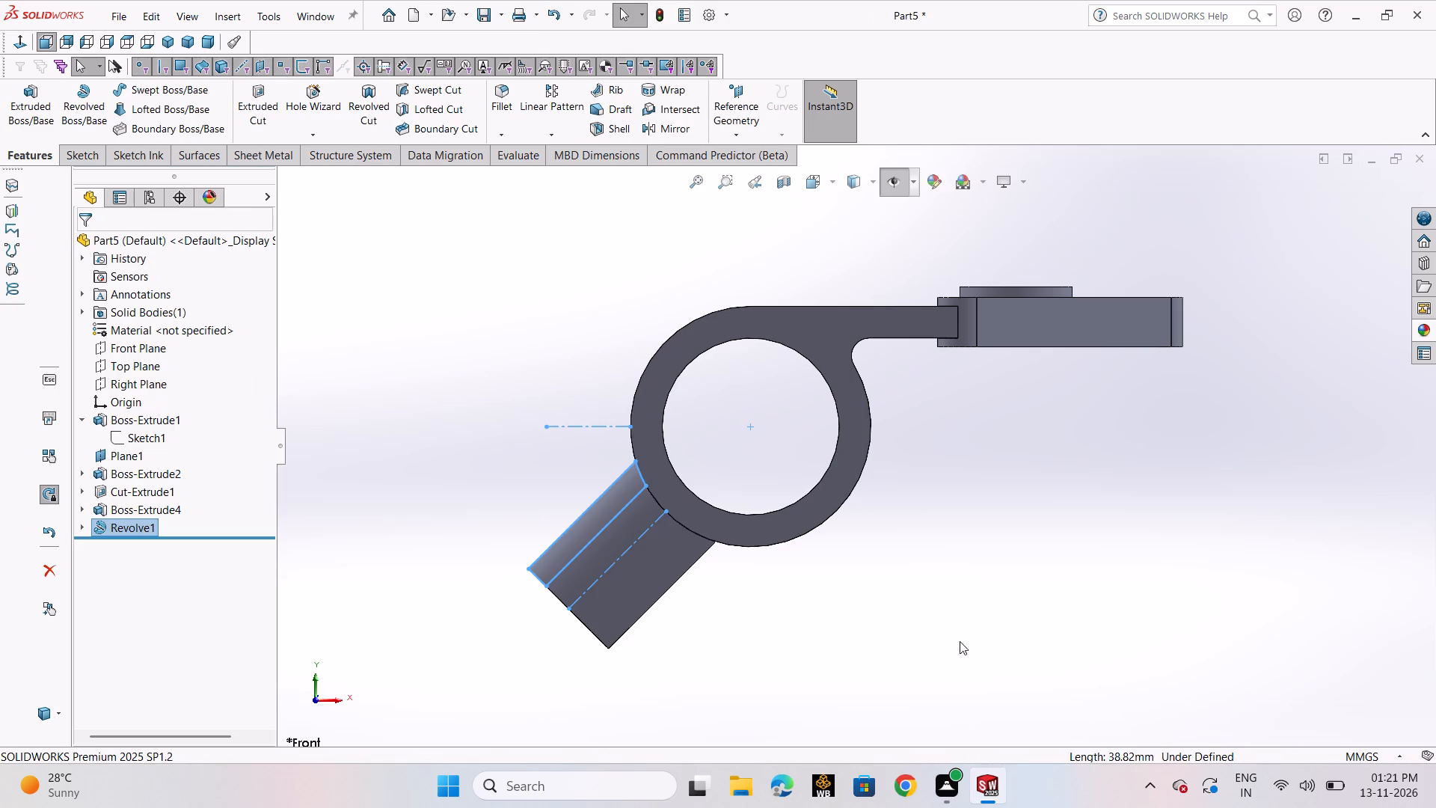
Reopen the revolved lug's sketch and delete the short arc joining the profile's two long lines at the ring.
click(914, 615)
middle_drag(902, 607, 973, 313)
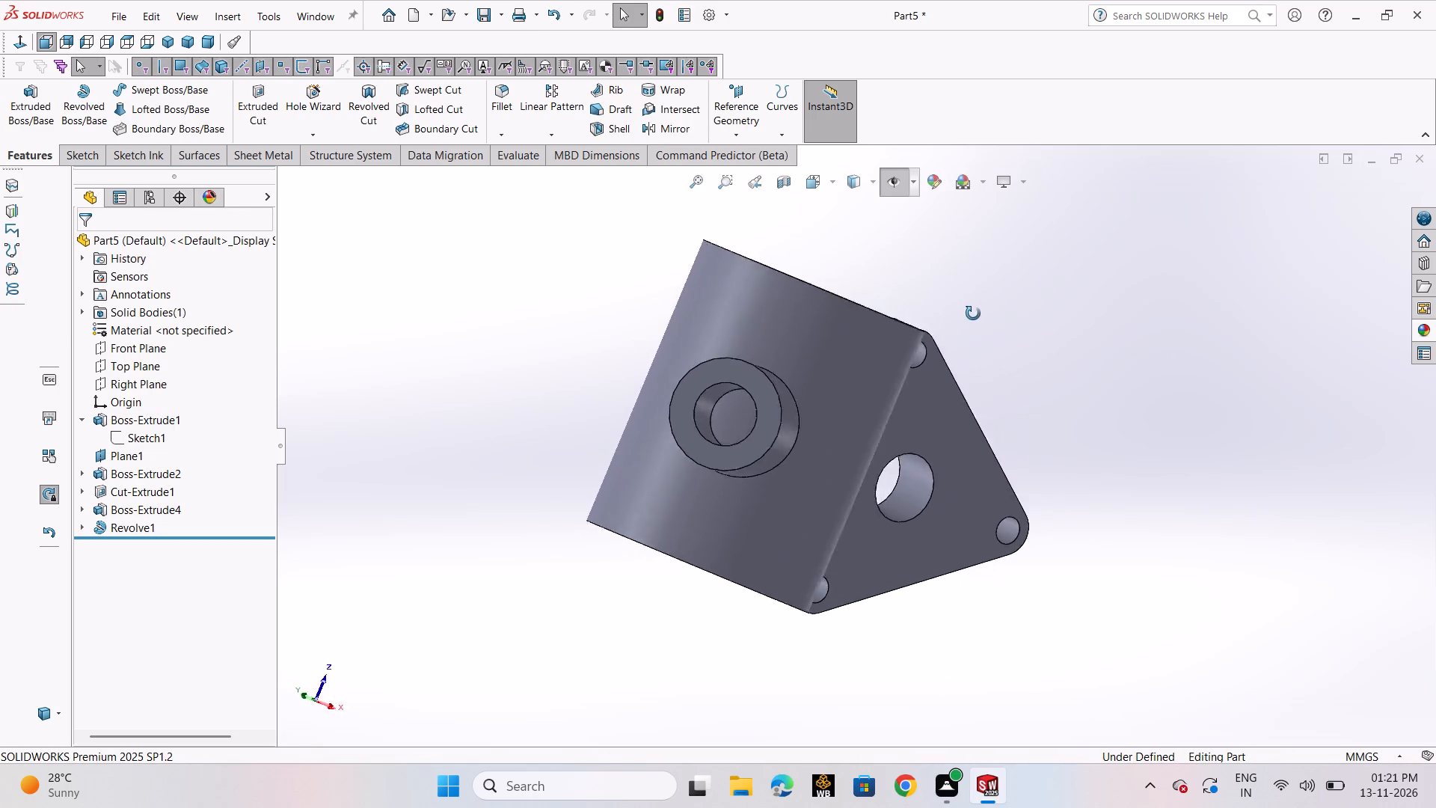
middle_drag(973, 313, 856, 631)
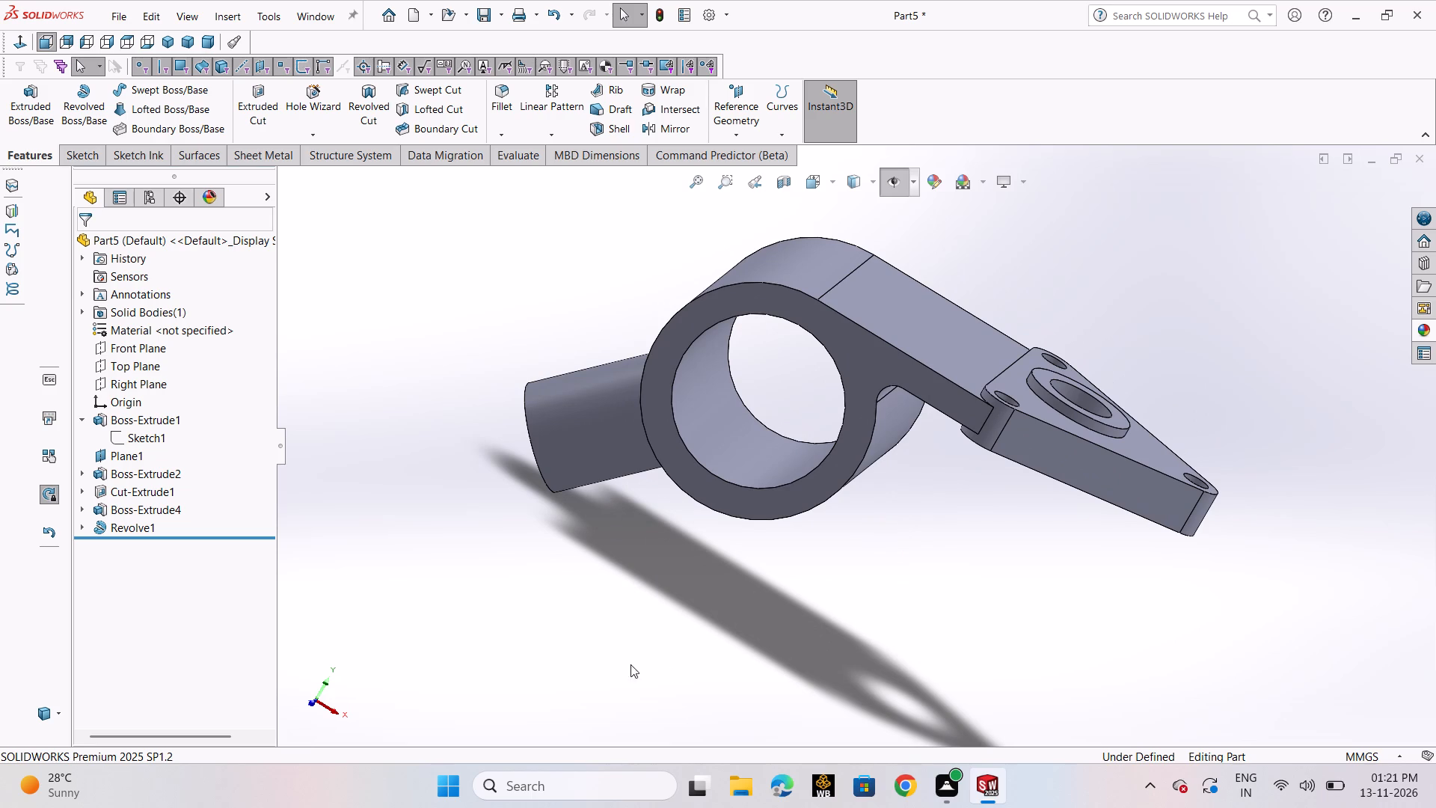
click(82, 526)
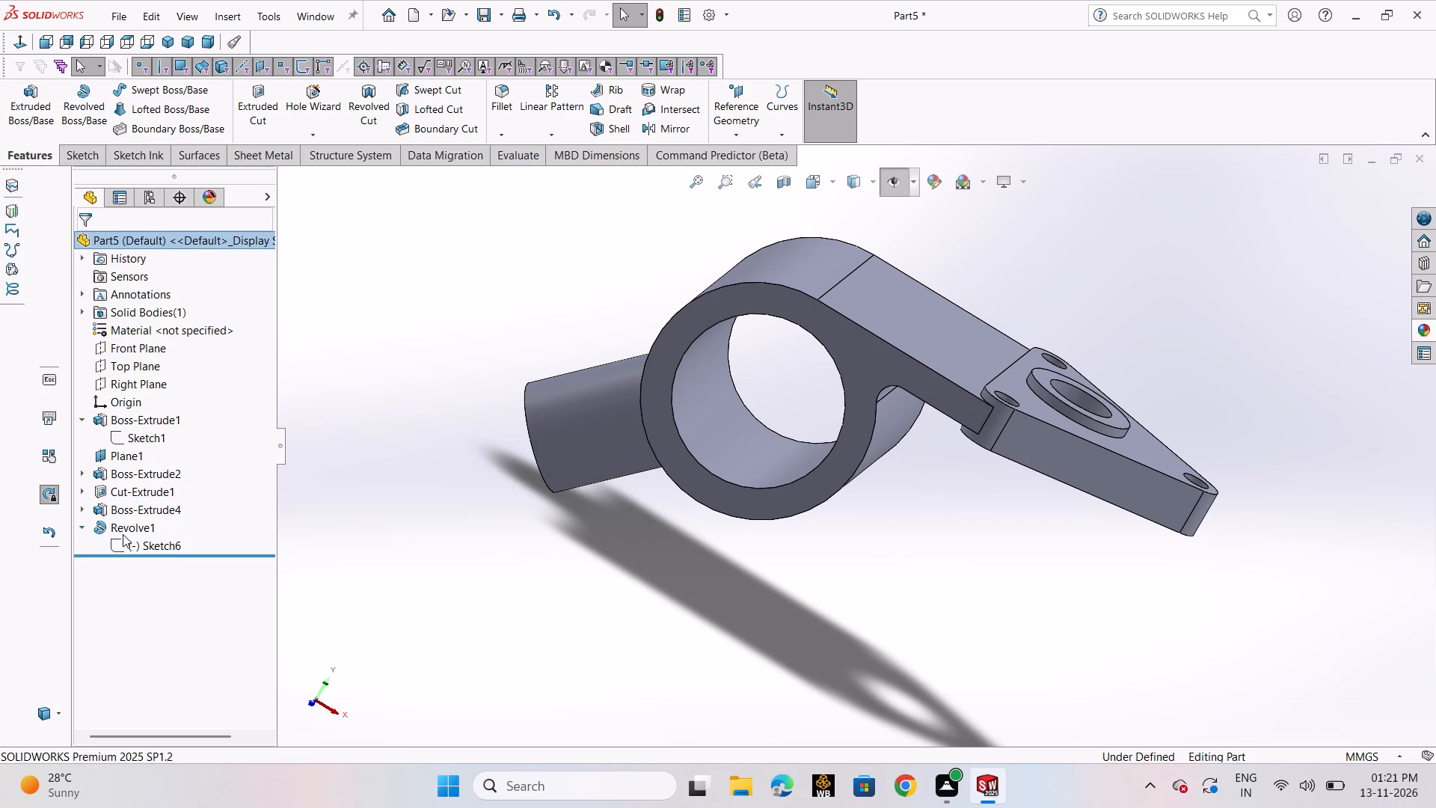
click(132, 544)
click(151, 498)
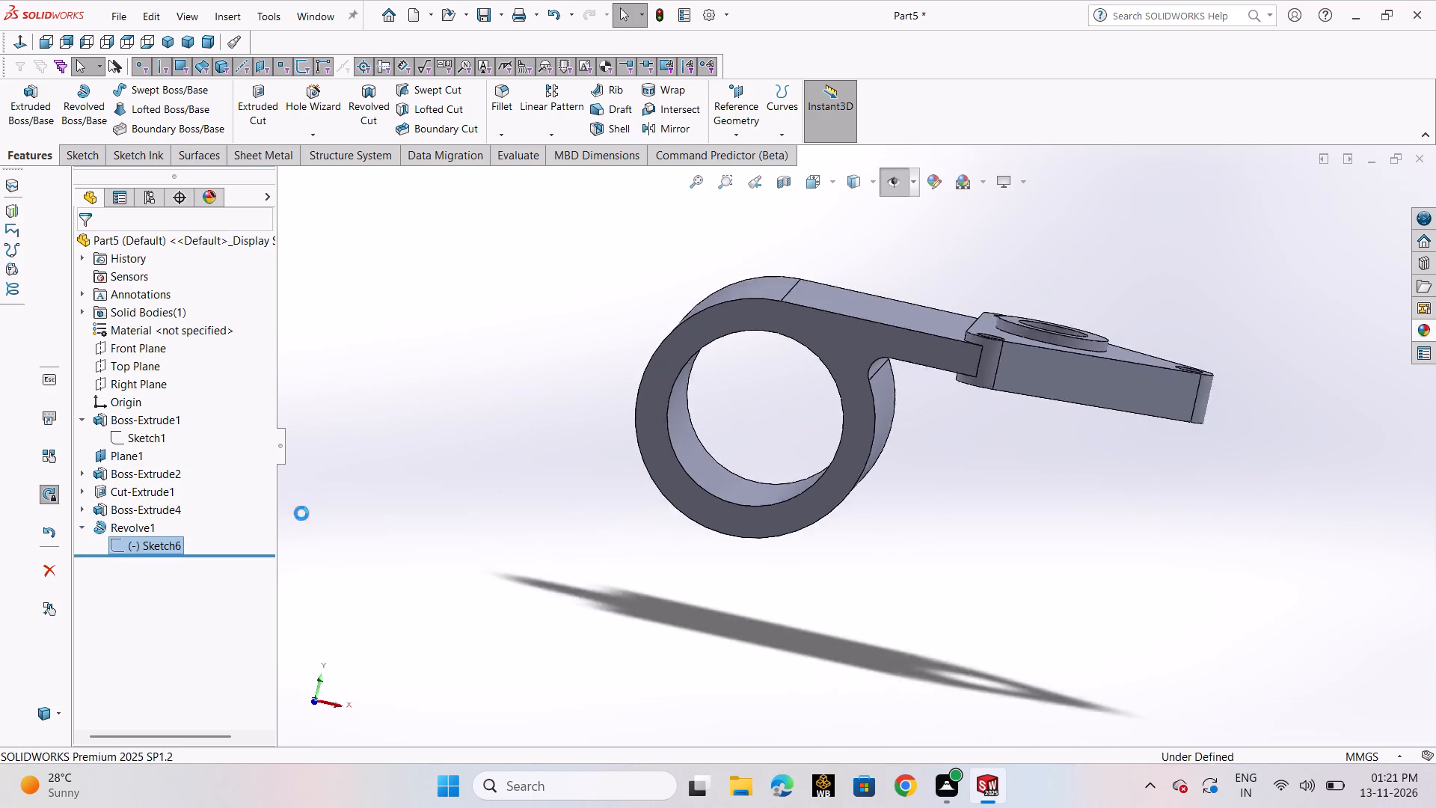
scroll(598, 477, down, 3)
click(692, 470)
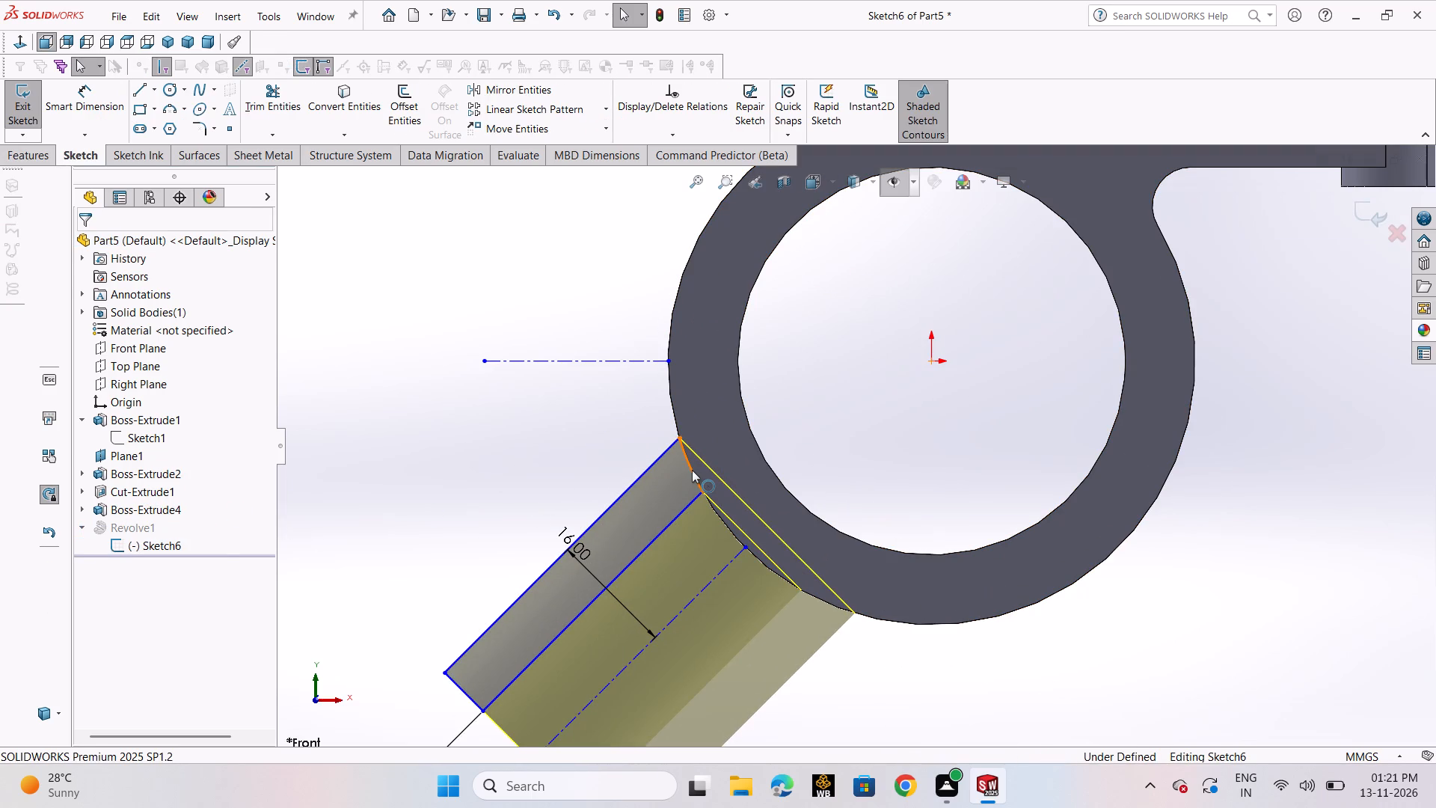
key(Delete)
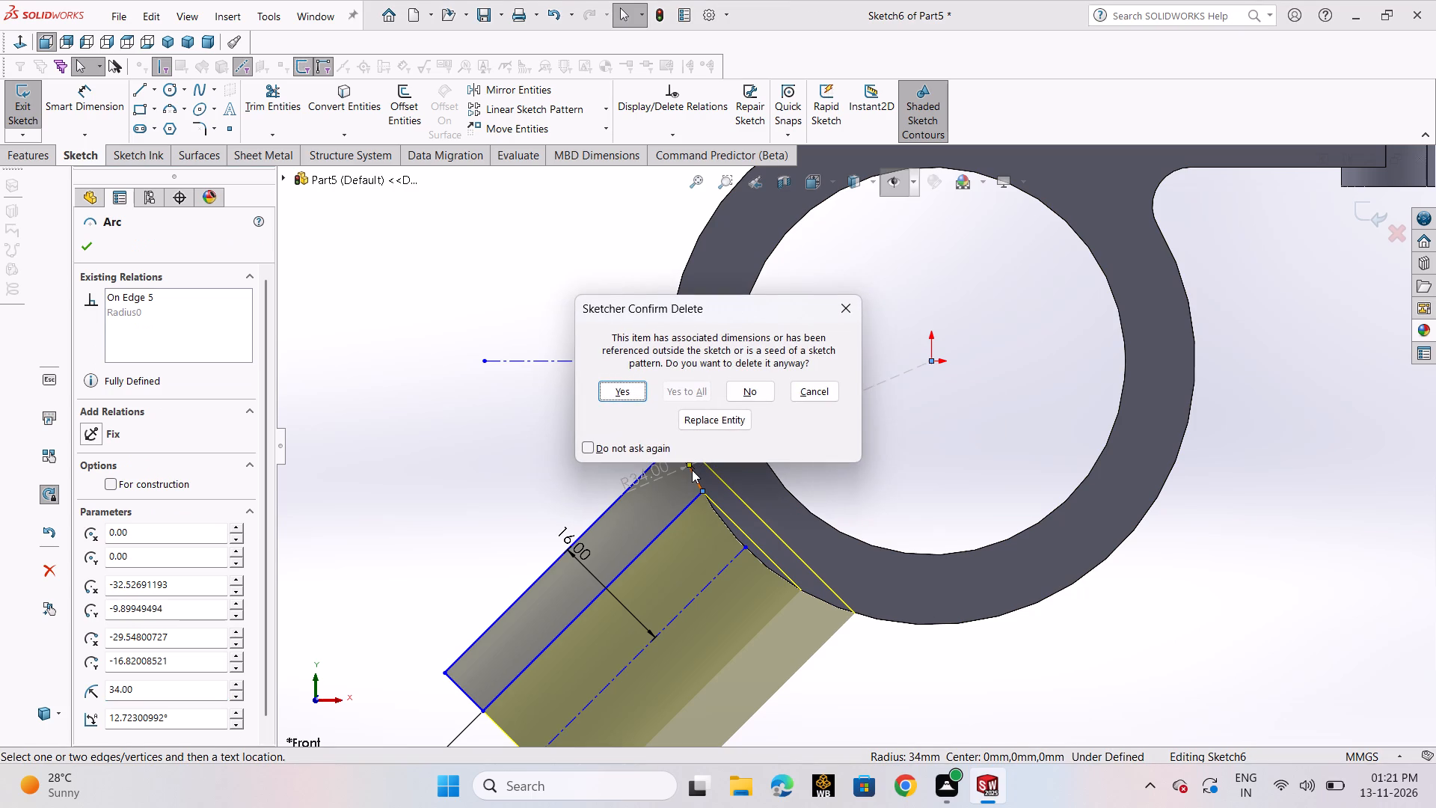
click(604, 401)
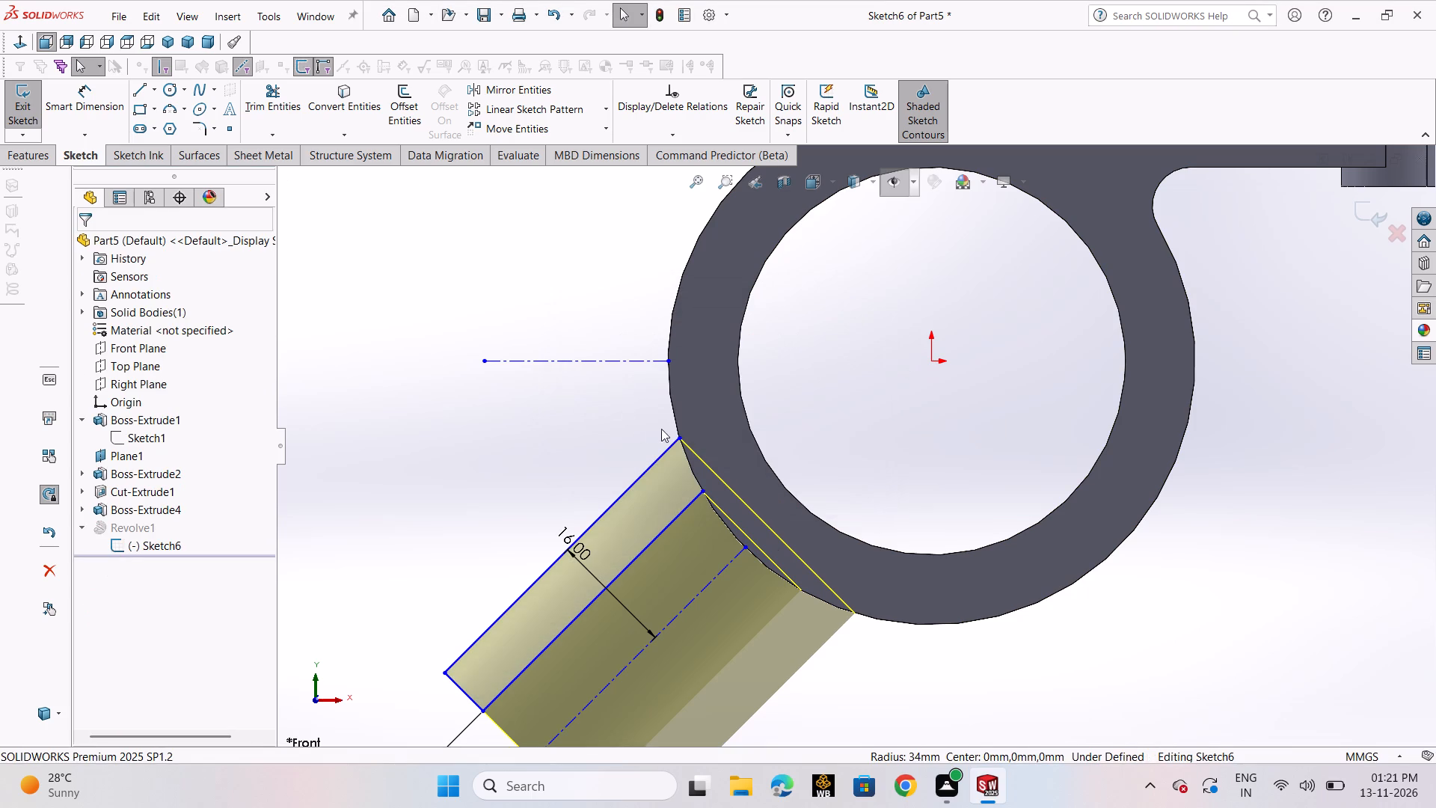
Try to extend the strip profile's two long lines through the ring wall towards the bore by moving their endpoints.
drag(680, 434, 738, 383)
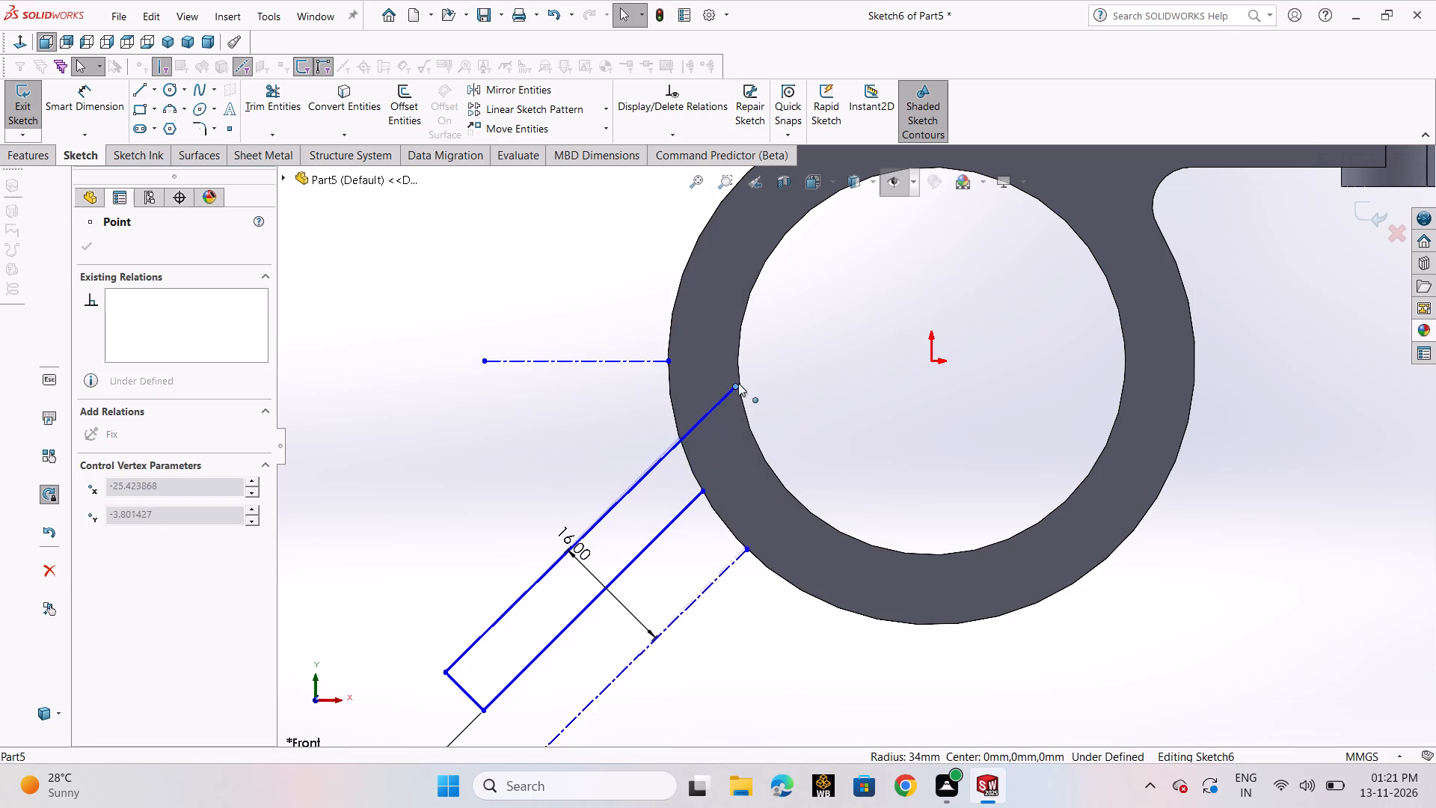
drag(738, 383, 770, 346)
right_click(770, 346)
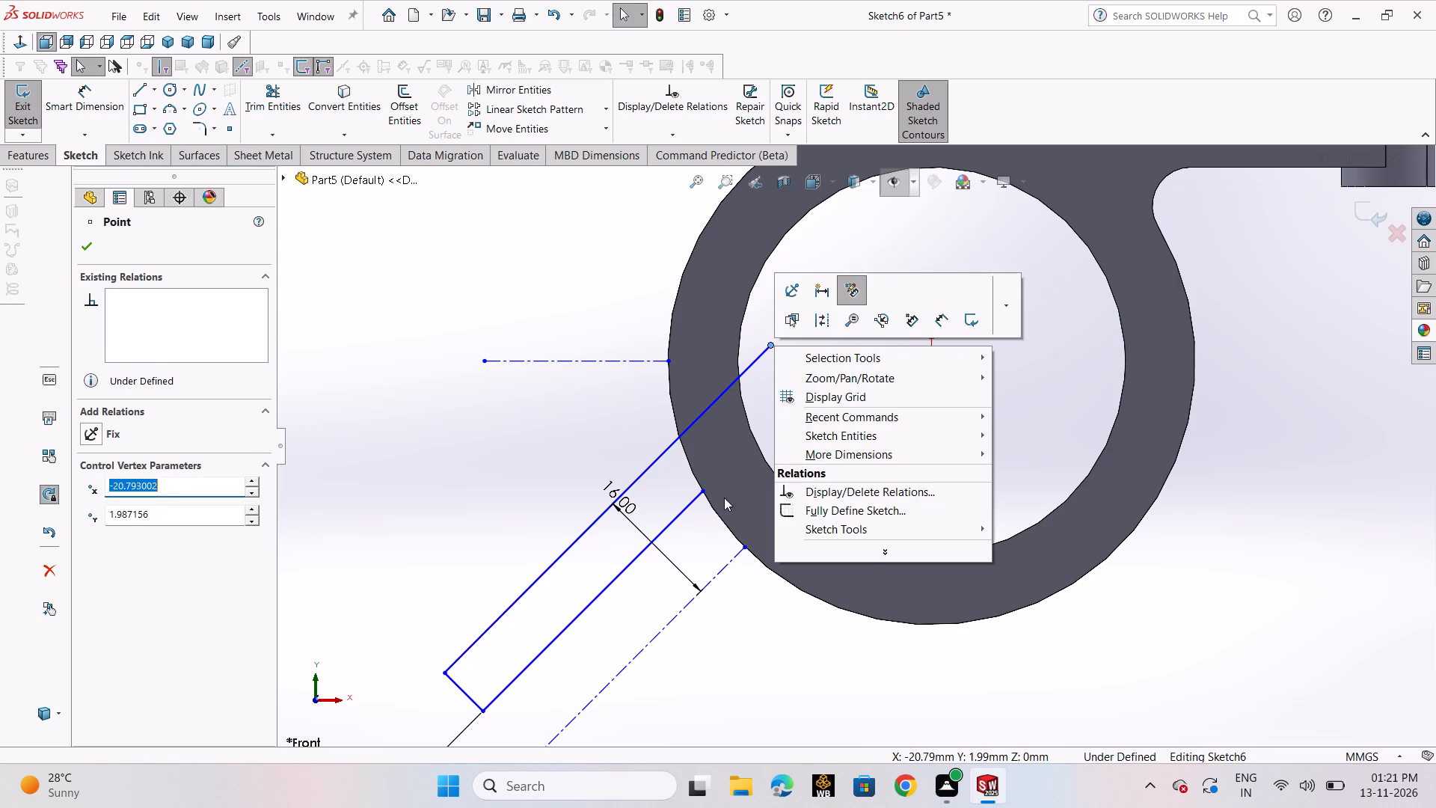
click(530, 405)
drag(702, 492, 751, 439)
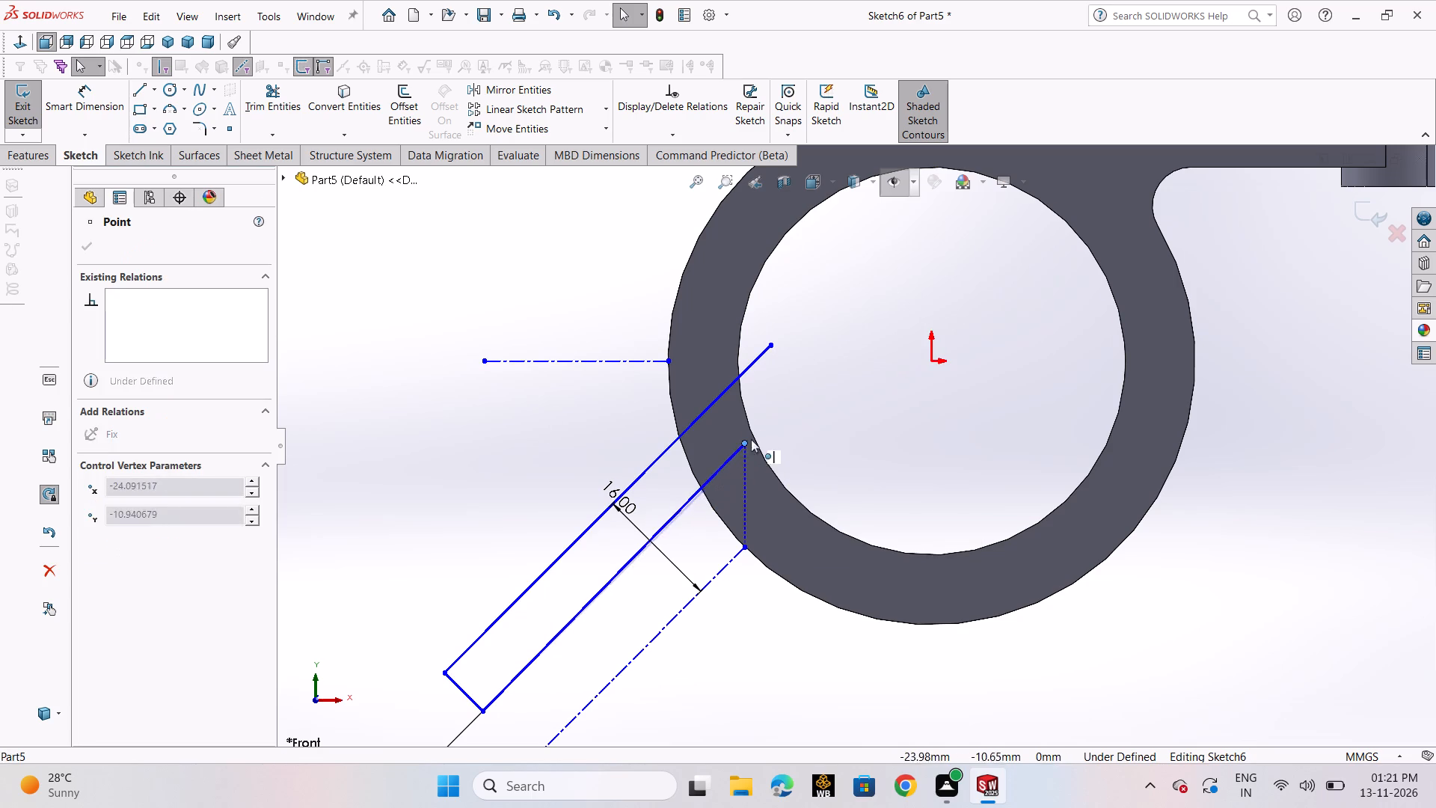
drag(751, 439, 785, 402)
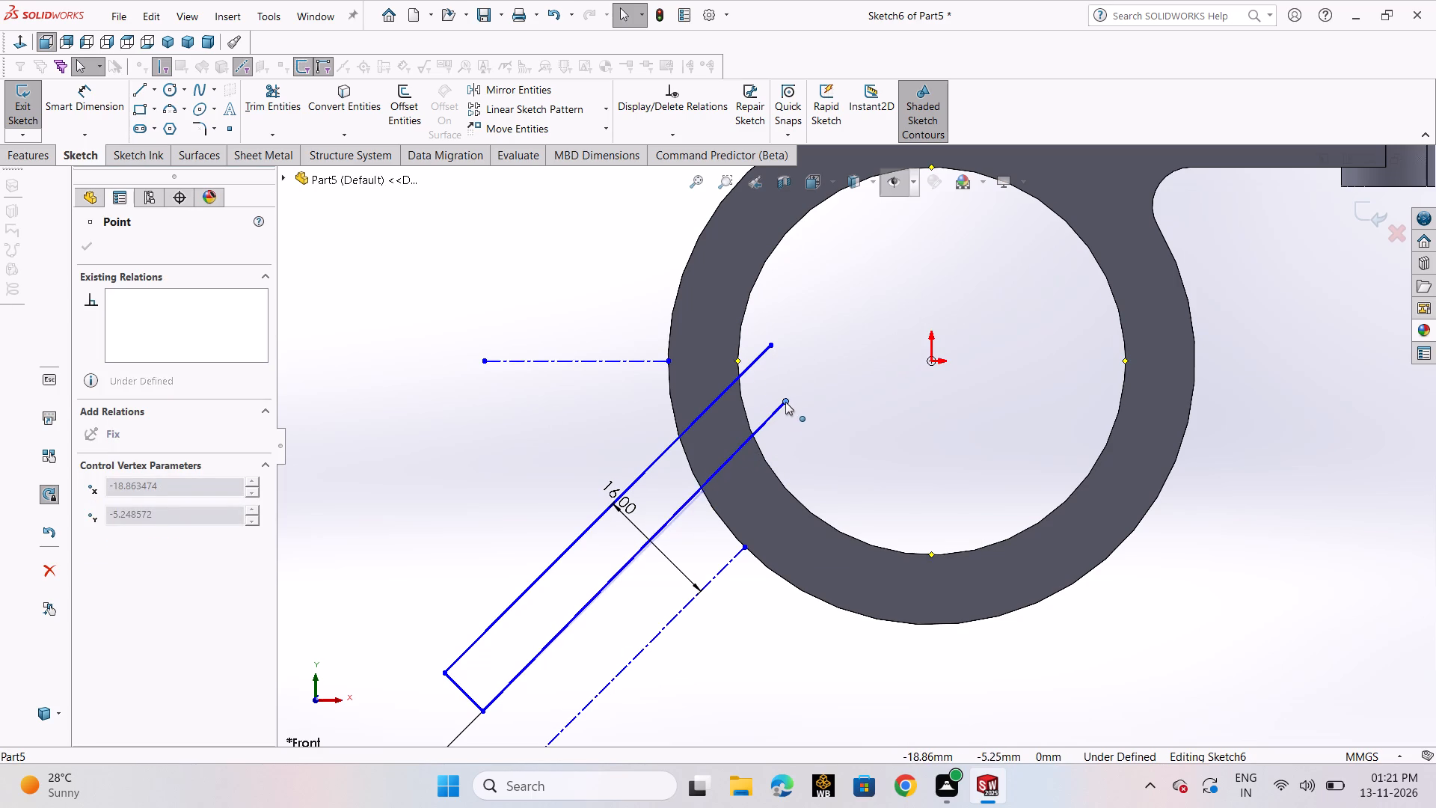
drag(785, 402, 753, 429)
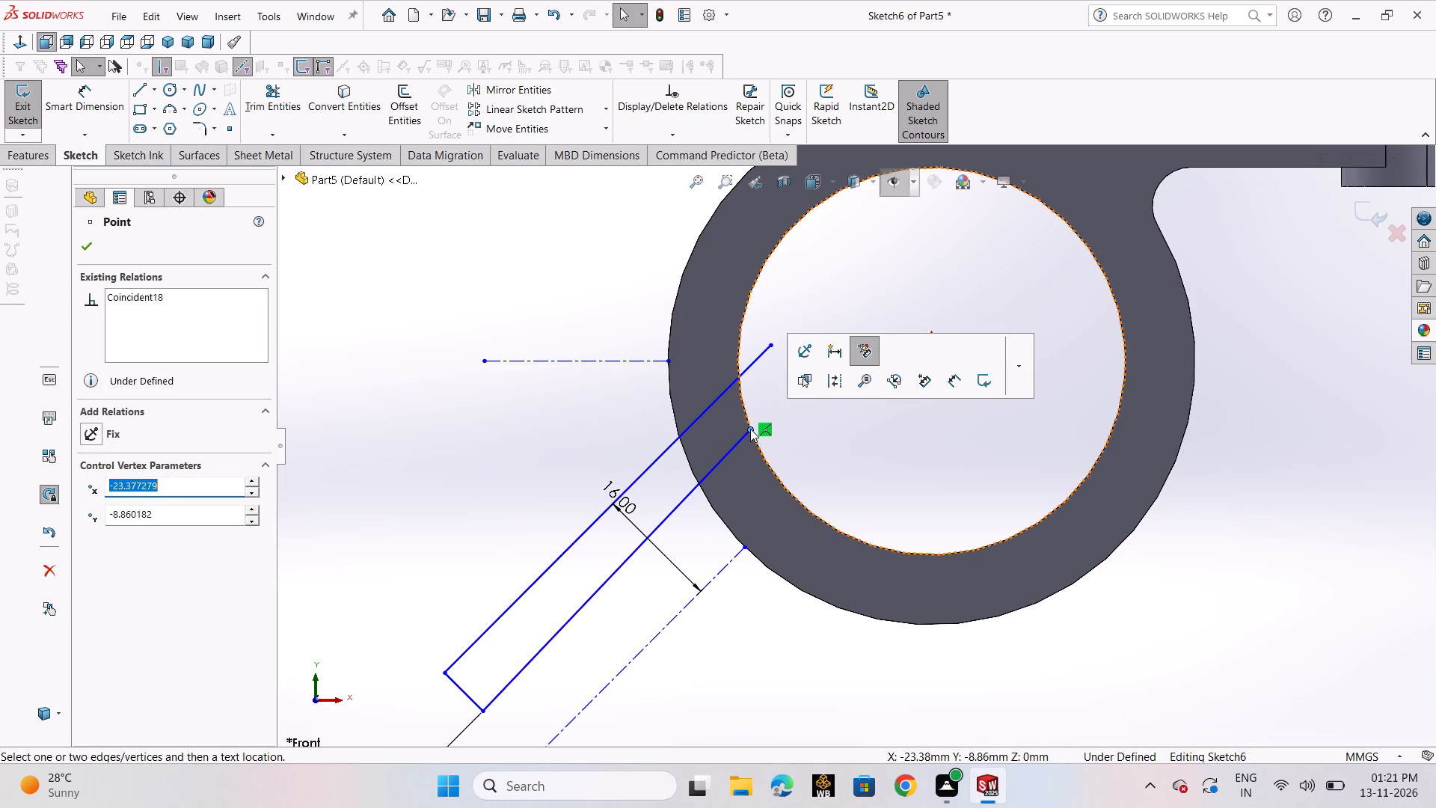
Undo the line extensions, the arc deletion, the revolve and the latest trims of the strip sketch.
key(ctrl+z)
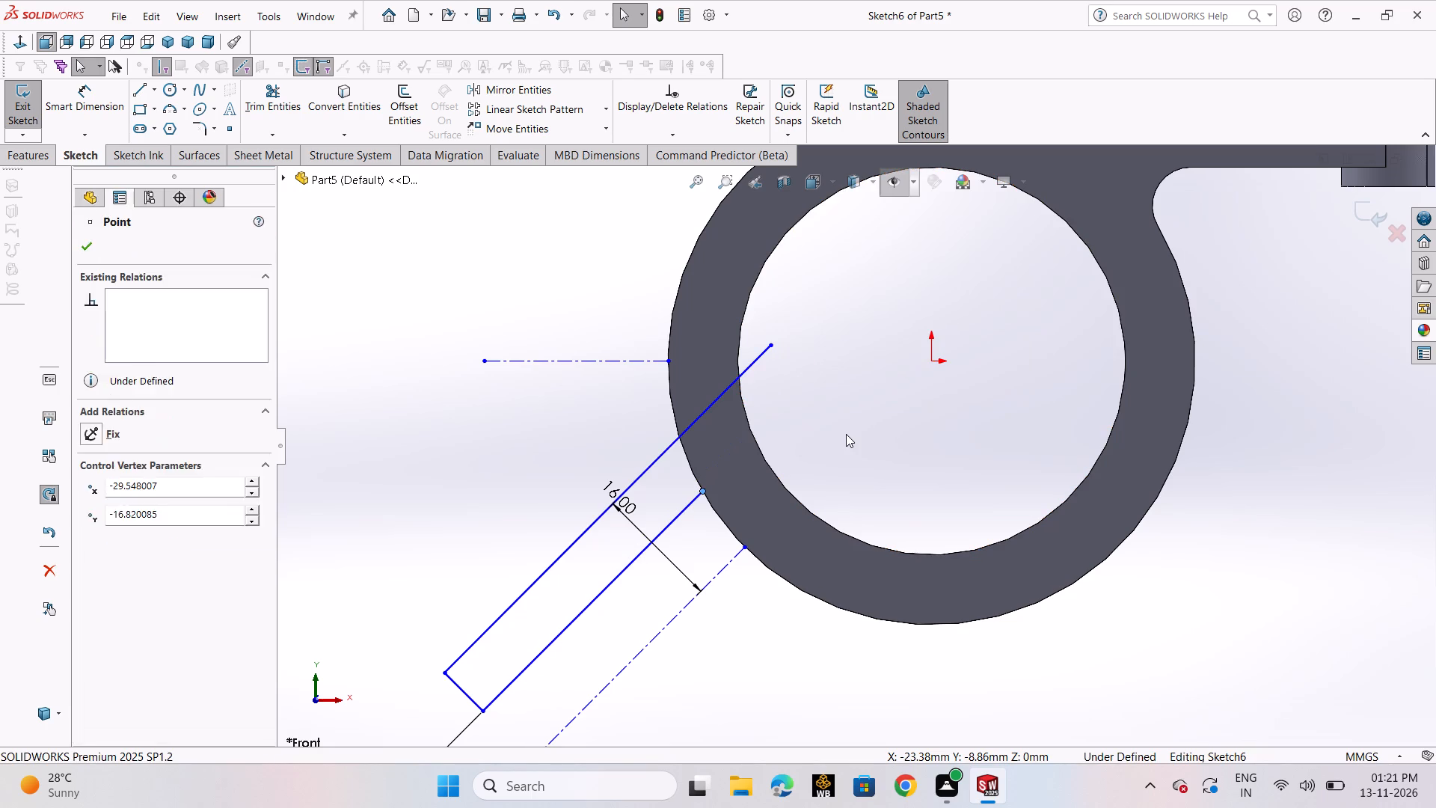
key(ctrl+z)
key(ctrl+z)
key(ctrl+z)
key(ctrl+z)
key(ctrl+z)
key(ctrl+z)
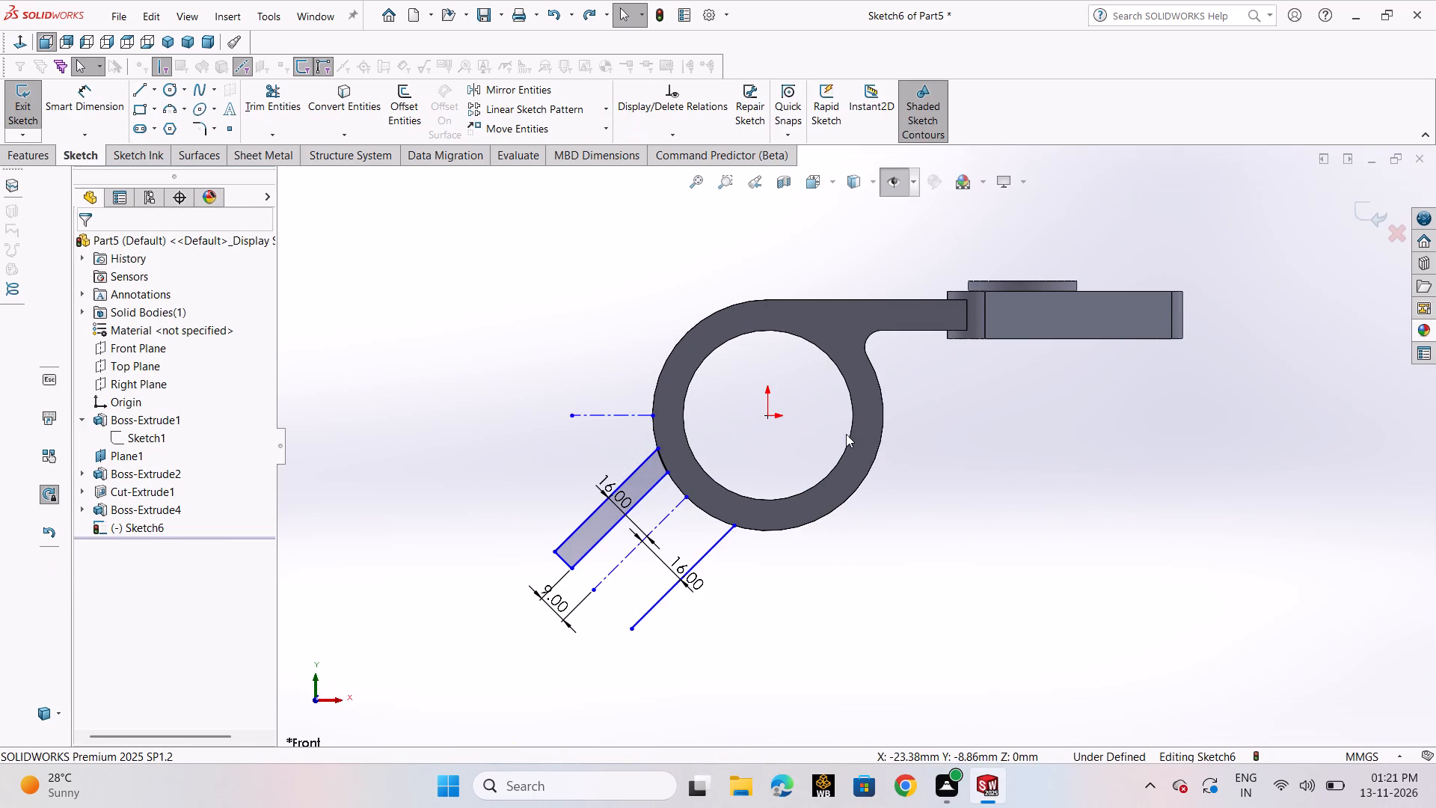
key(ctrl+z)
key(ctrl+z)
key(ctrl+z)
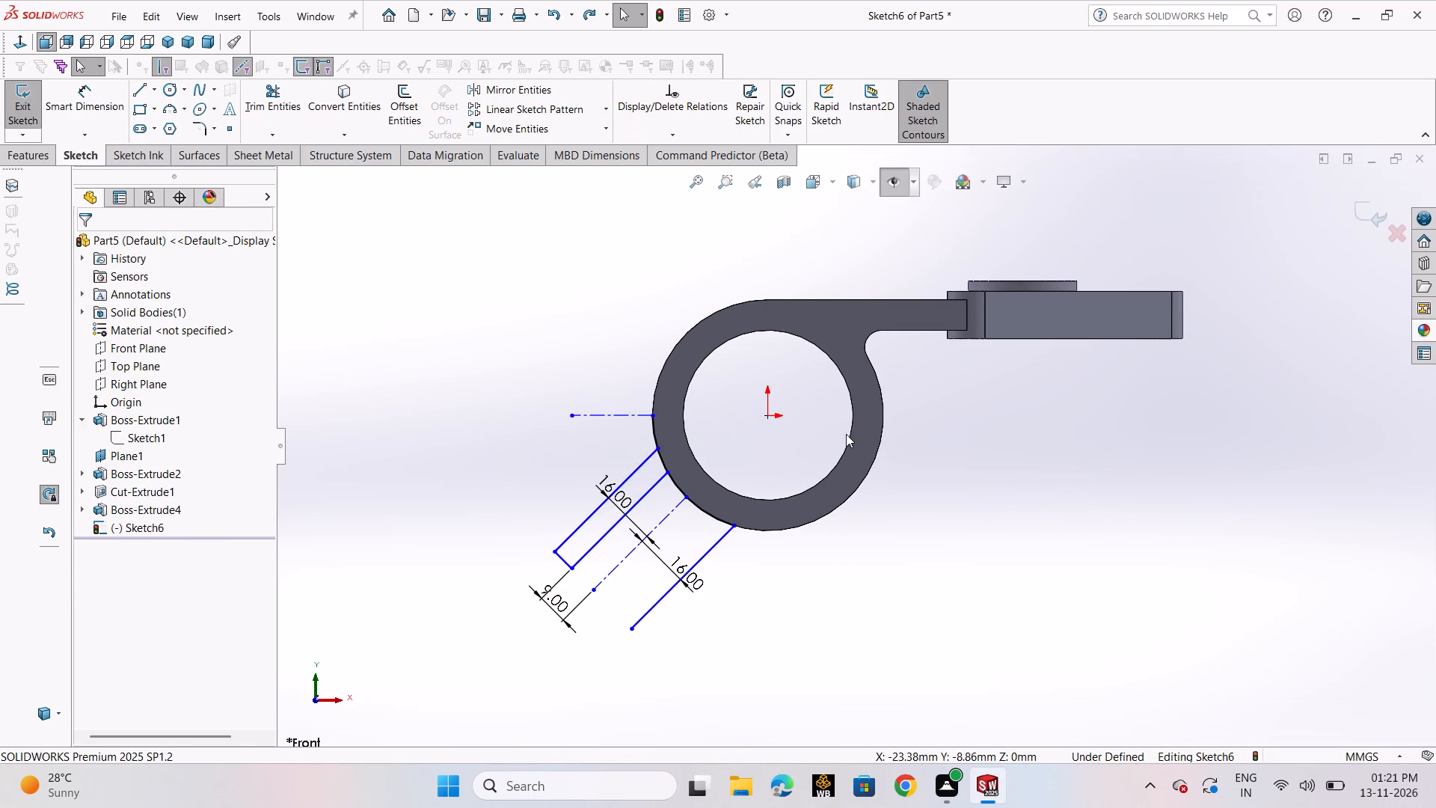
key(ctrl+z)
key(ctrl+z)
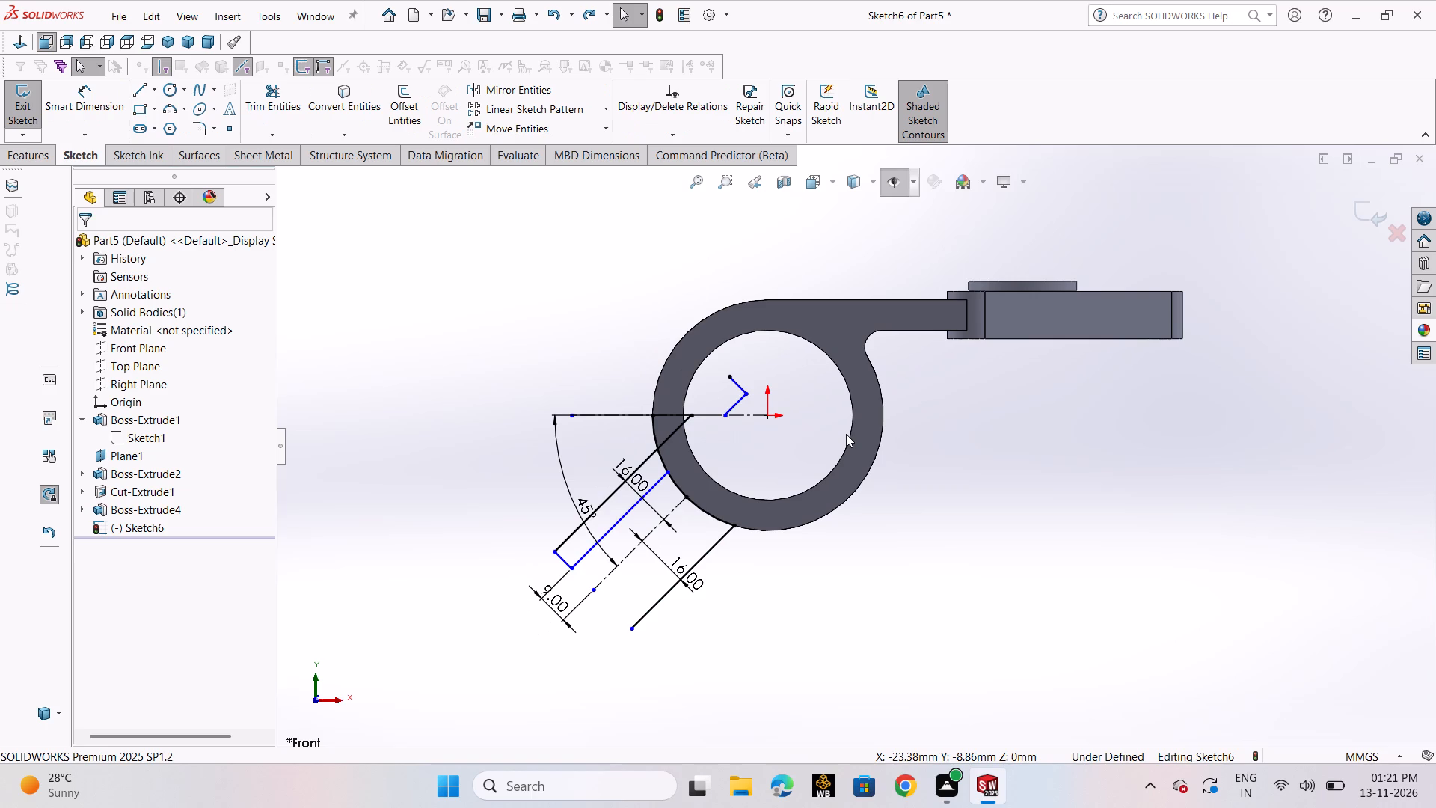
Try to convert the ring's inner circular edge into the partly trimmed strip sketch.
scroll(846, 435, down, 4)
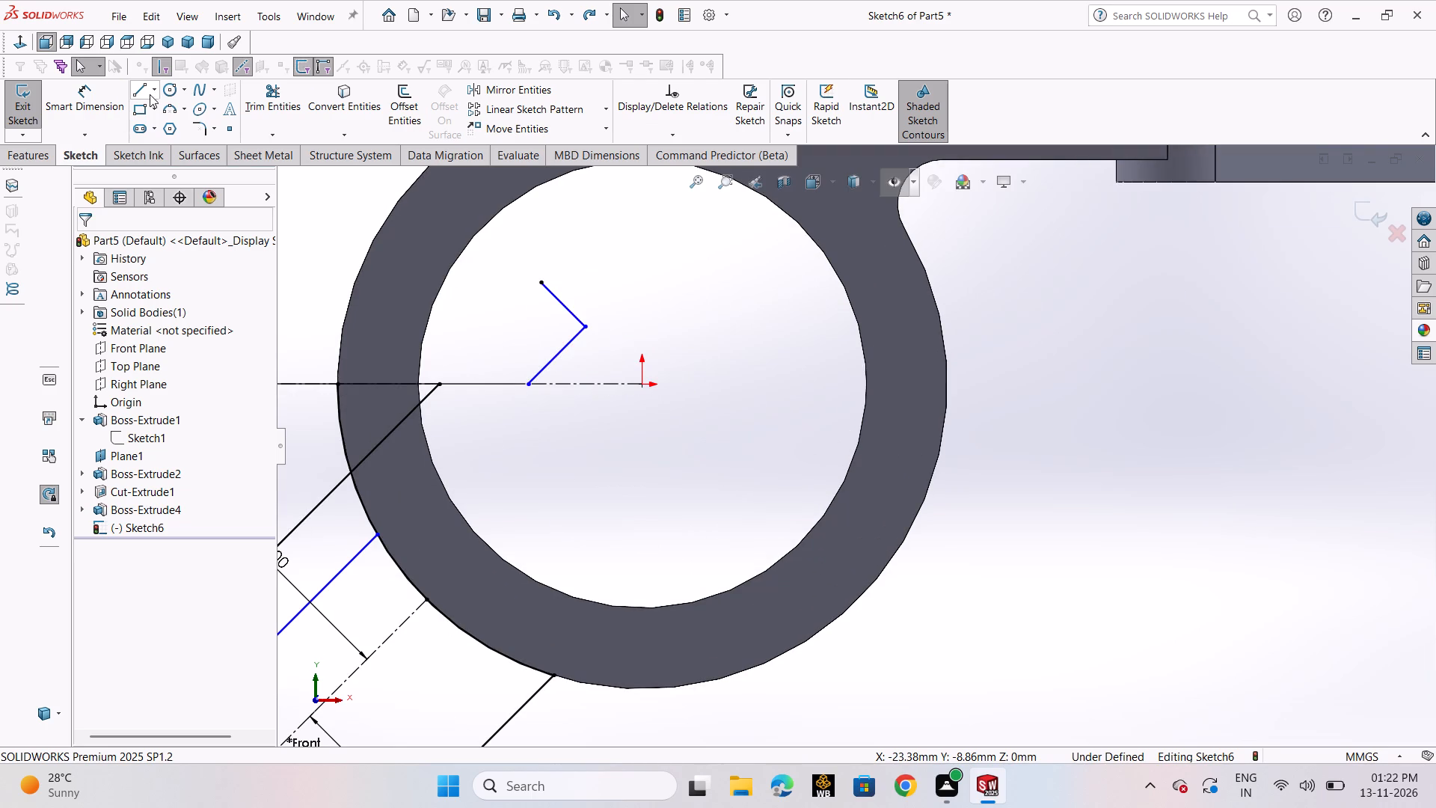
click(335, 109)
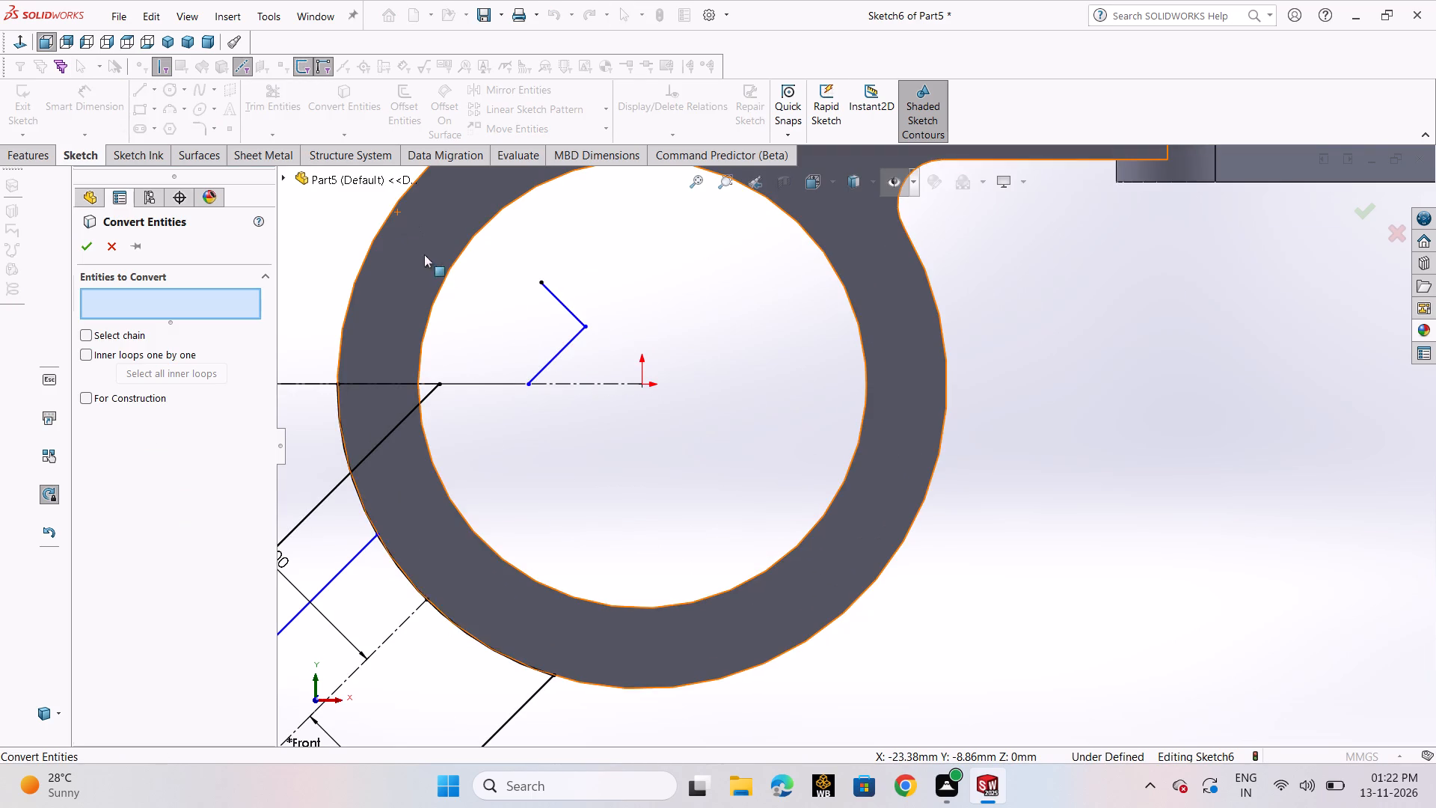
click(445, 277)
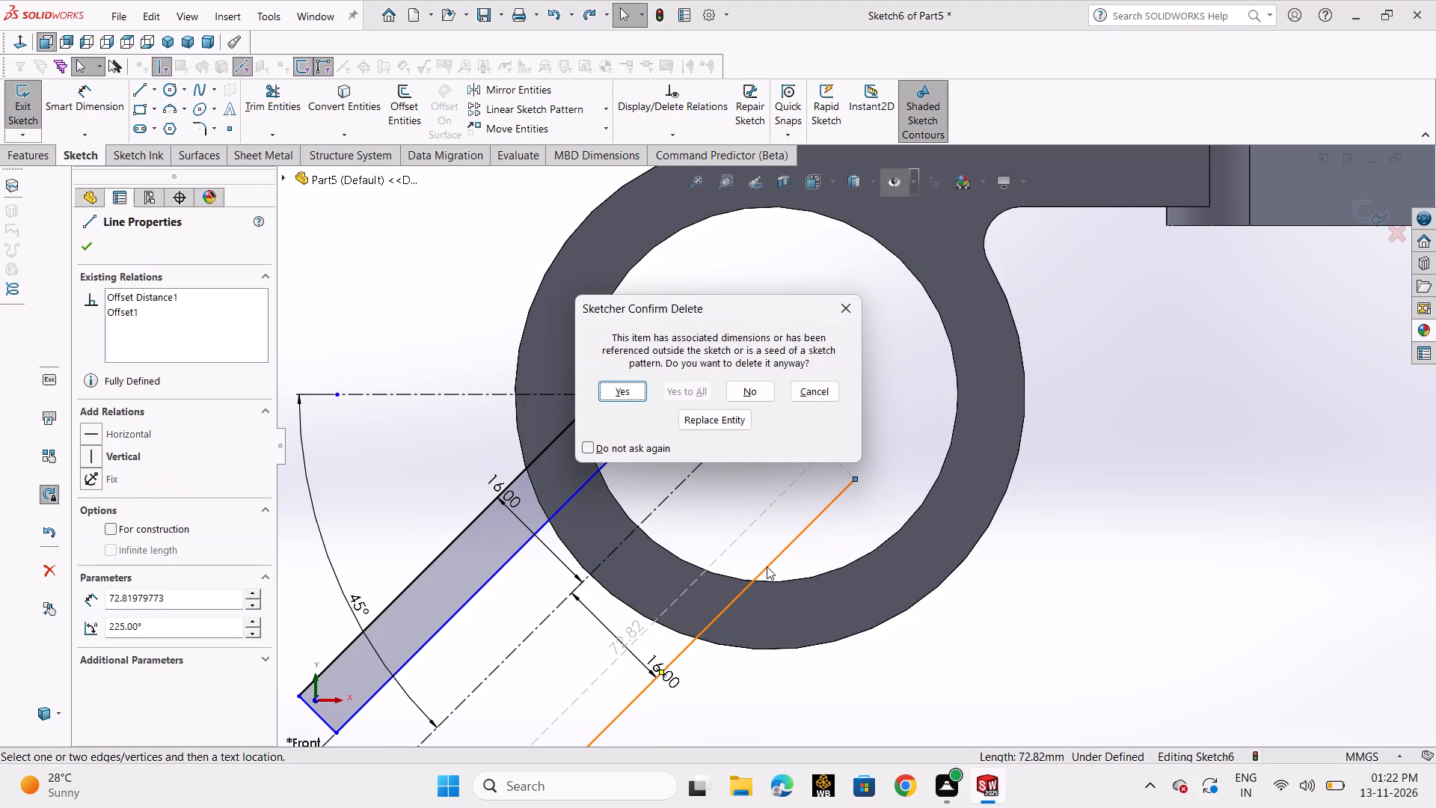
Delete the lower 16 mm offset line on the other side of the 45° centerline.
click(618, 388)
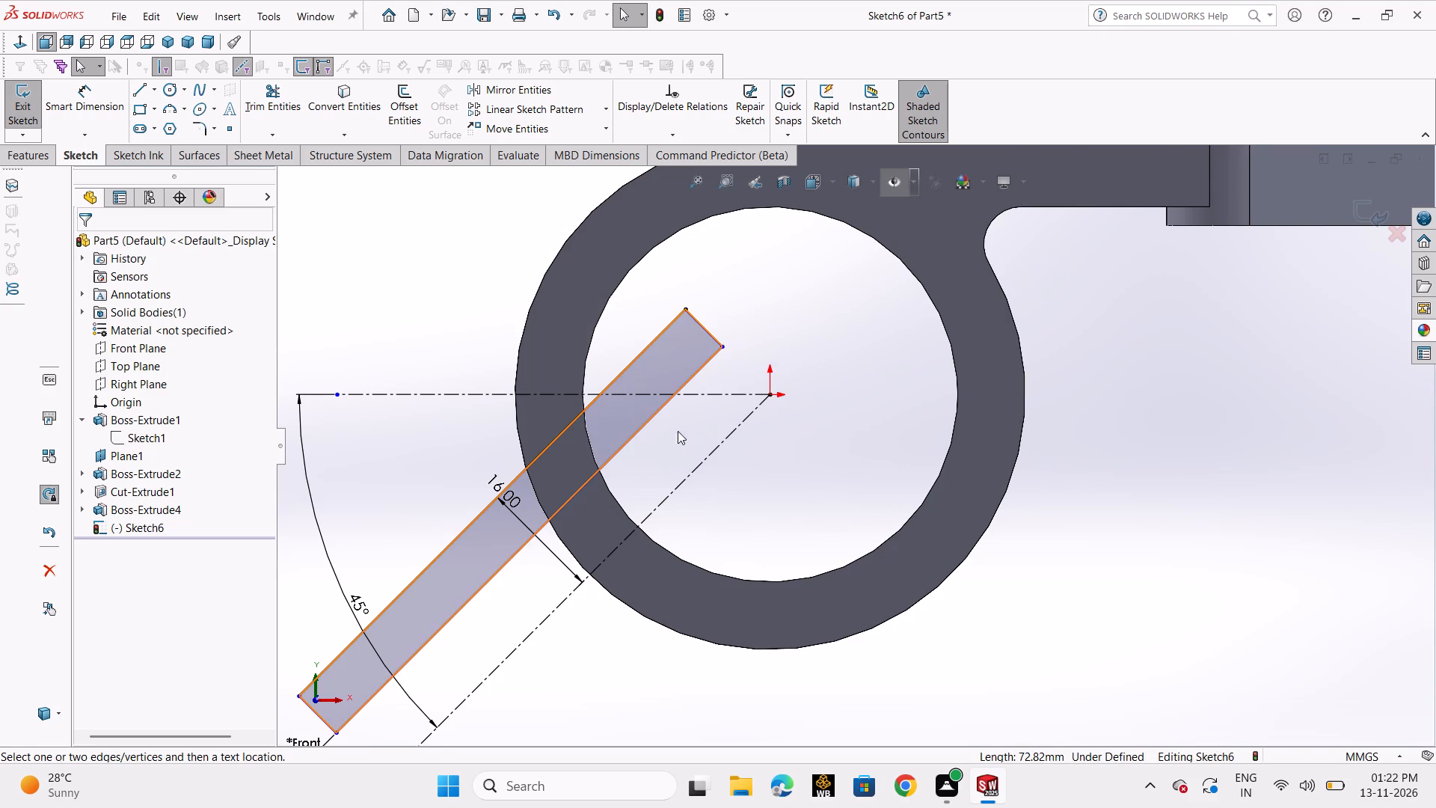
Convert the ring's inner circular edge, diameter 50 mm, into the strip sketch.
scroll(708, 423, up, 1)
click(324, 103)
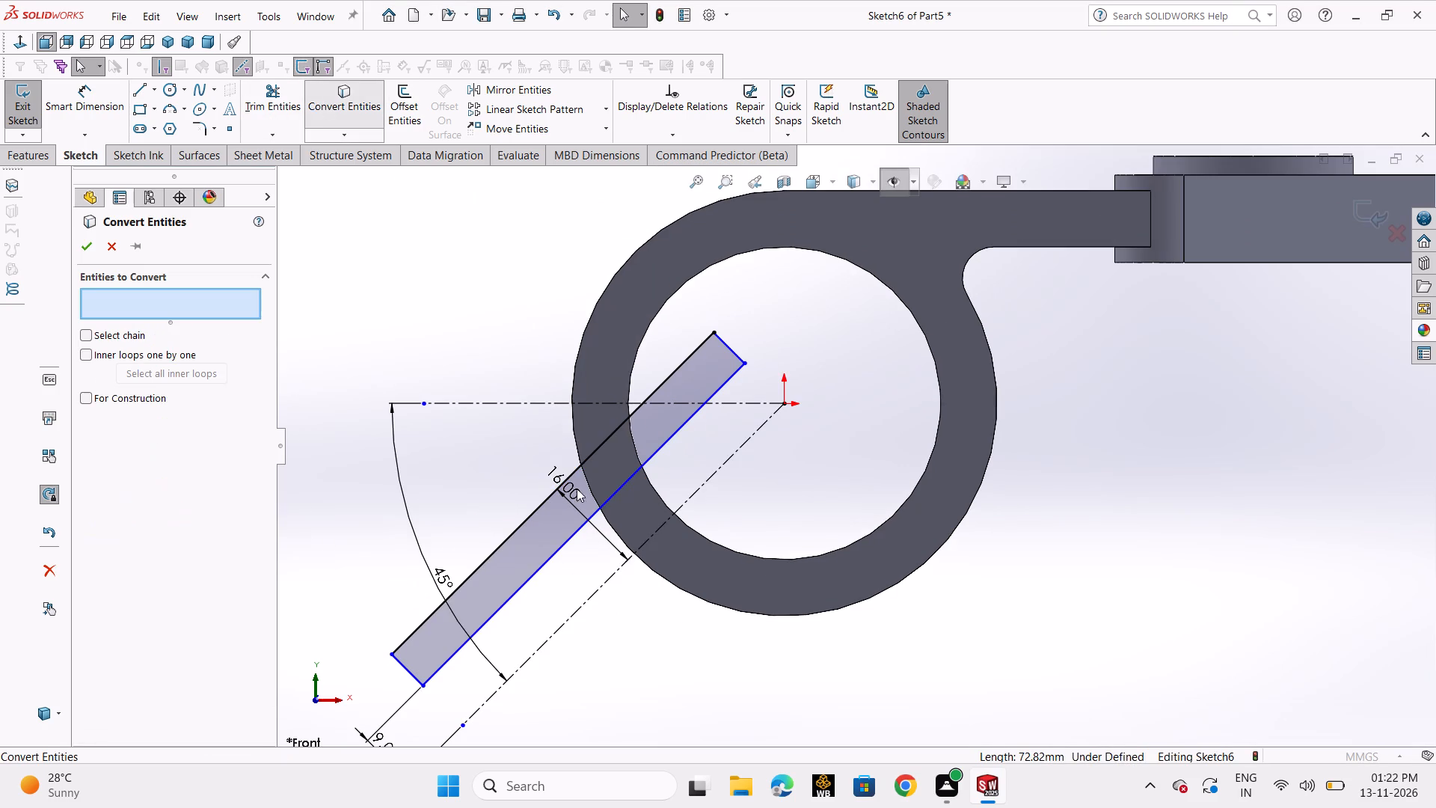
click(687, 523)
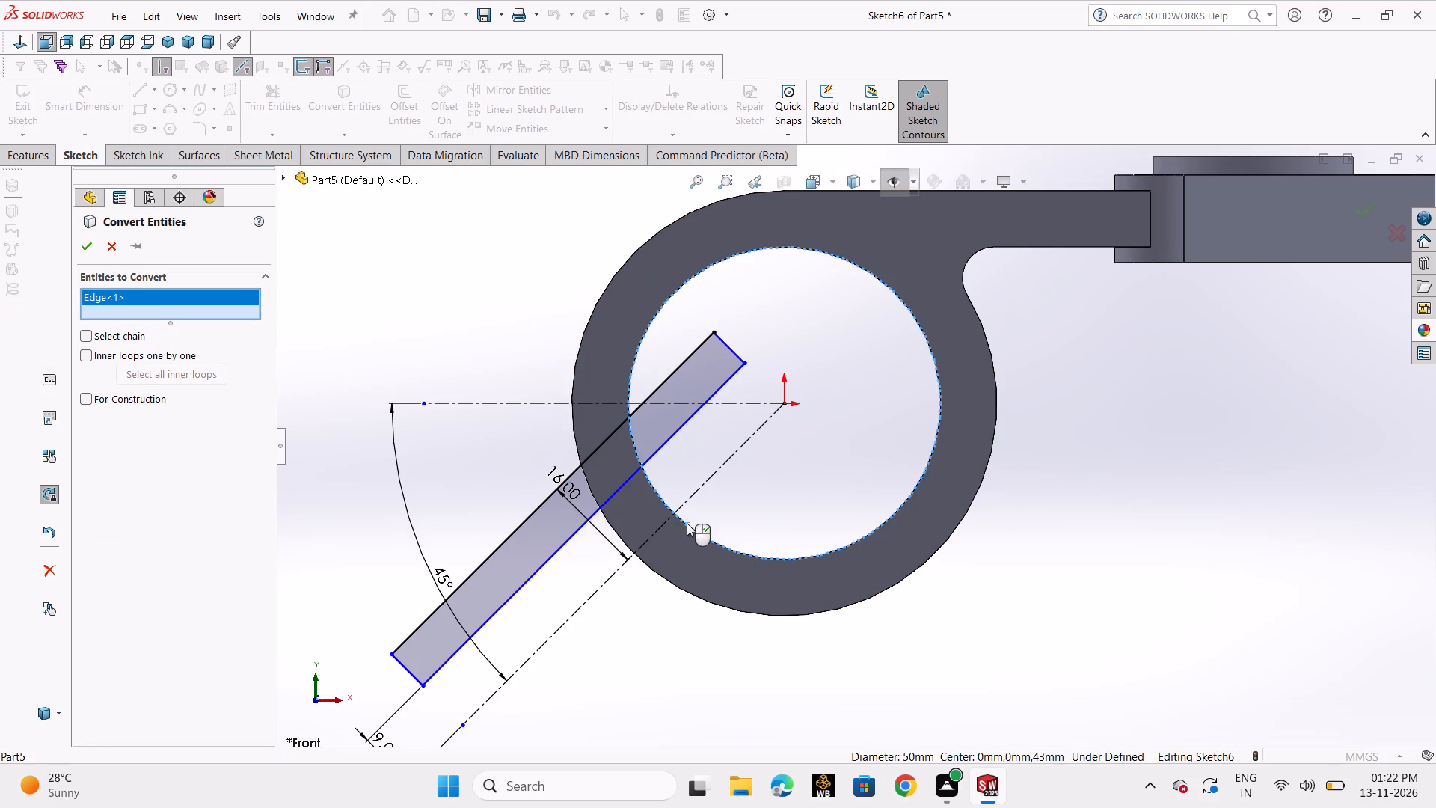
click(92, 240)
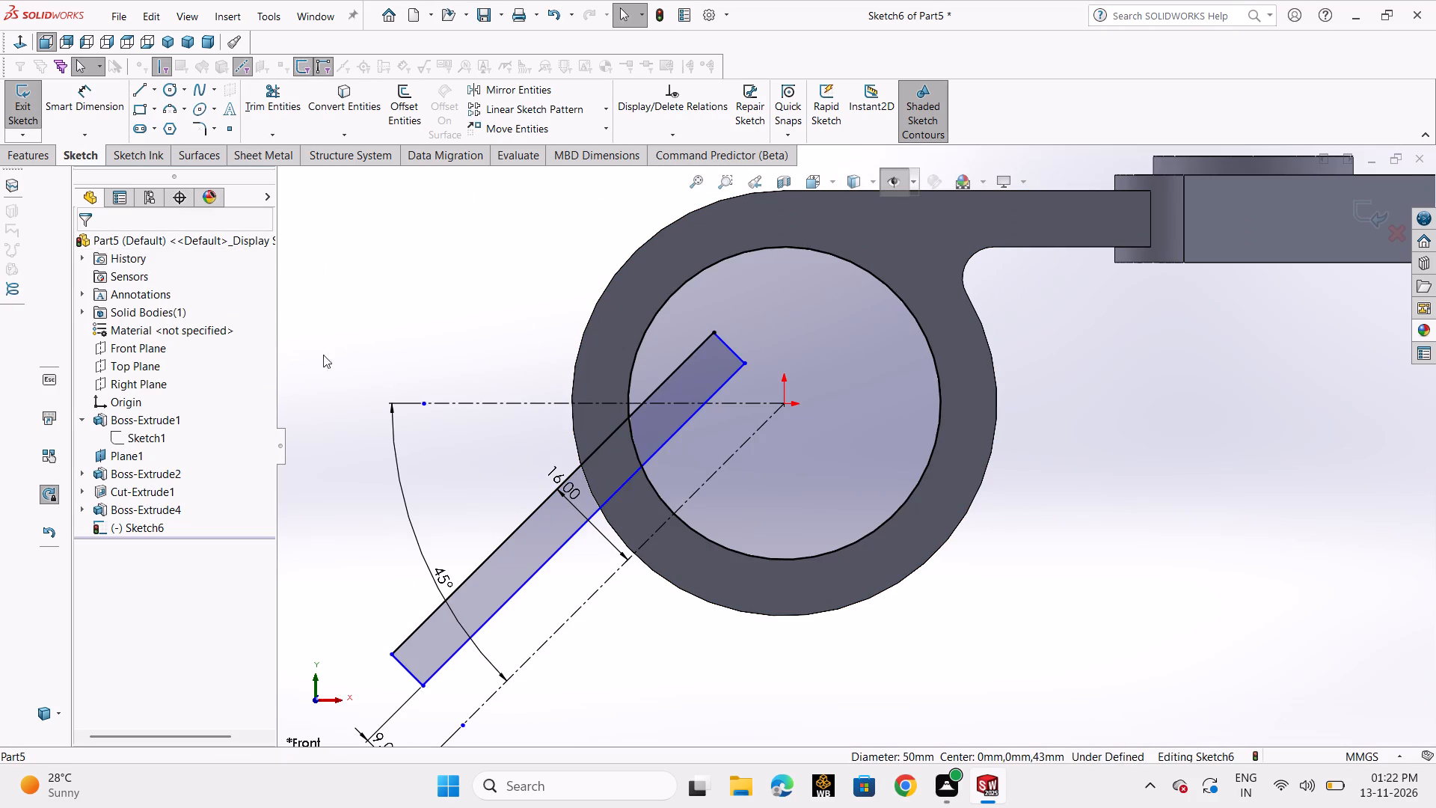
click(396, 322)
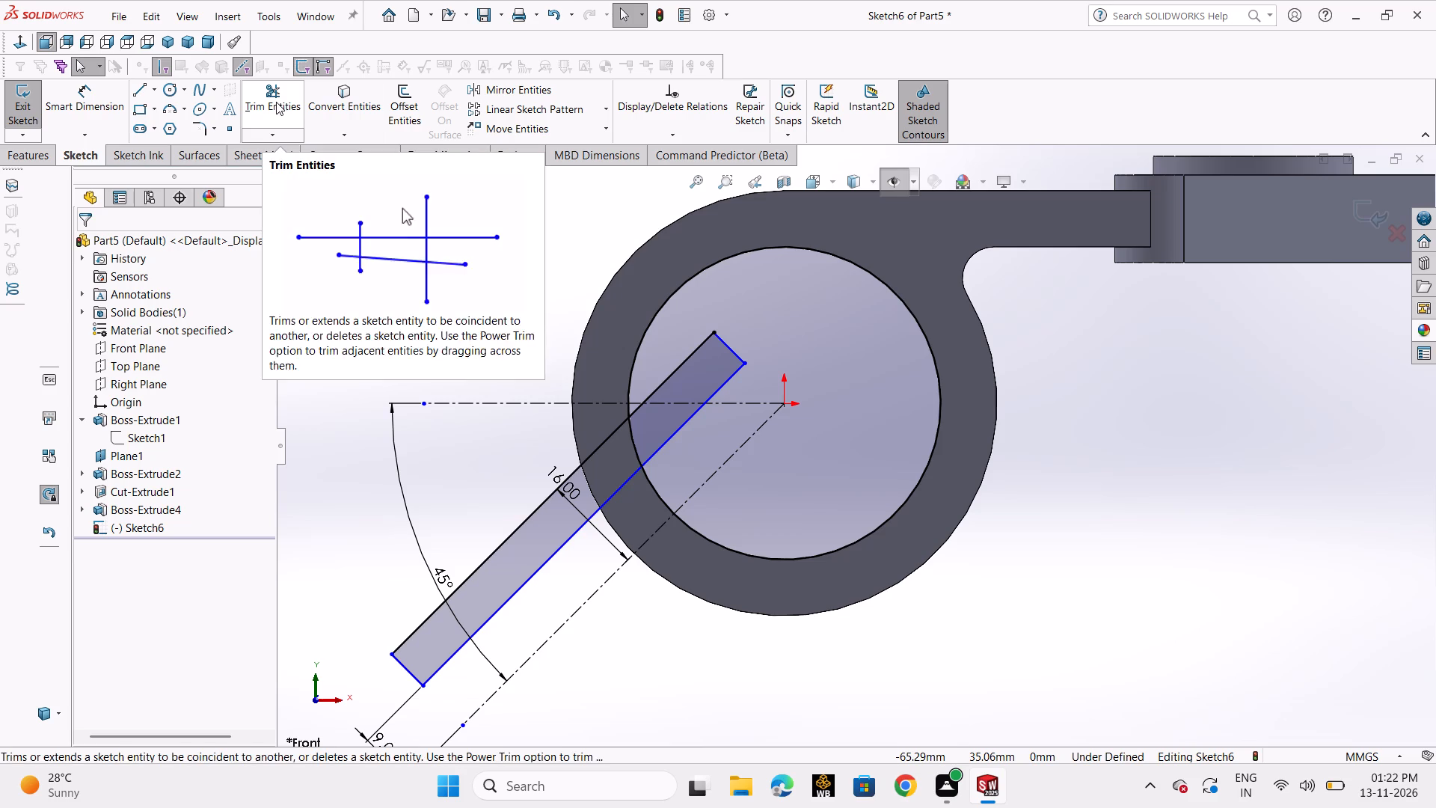
Trim the strip's two long lines inside the bore back to the converted inner circle.
click(264, 108)
drag(668, 352, 669, 358)
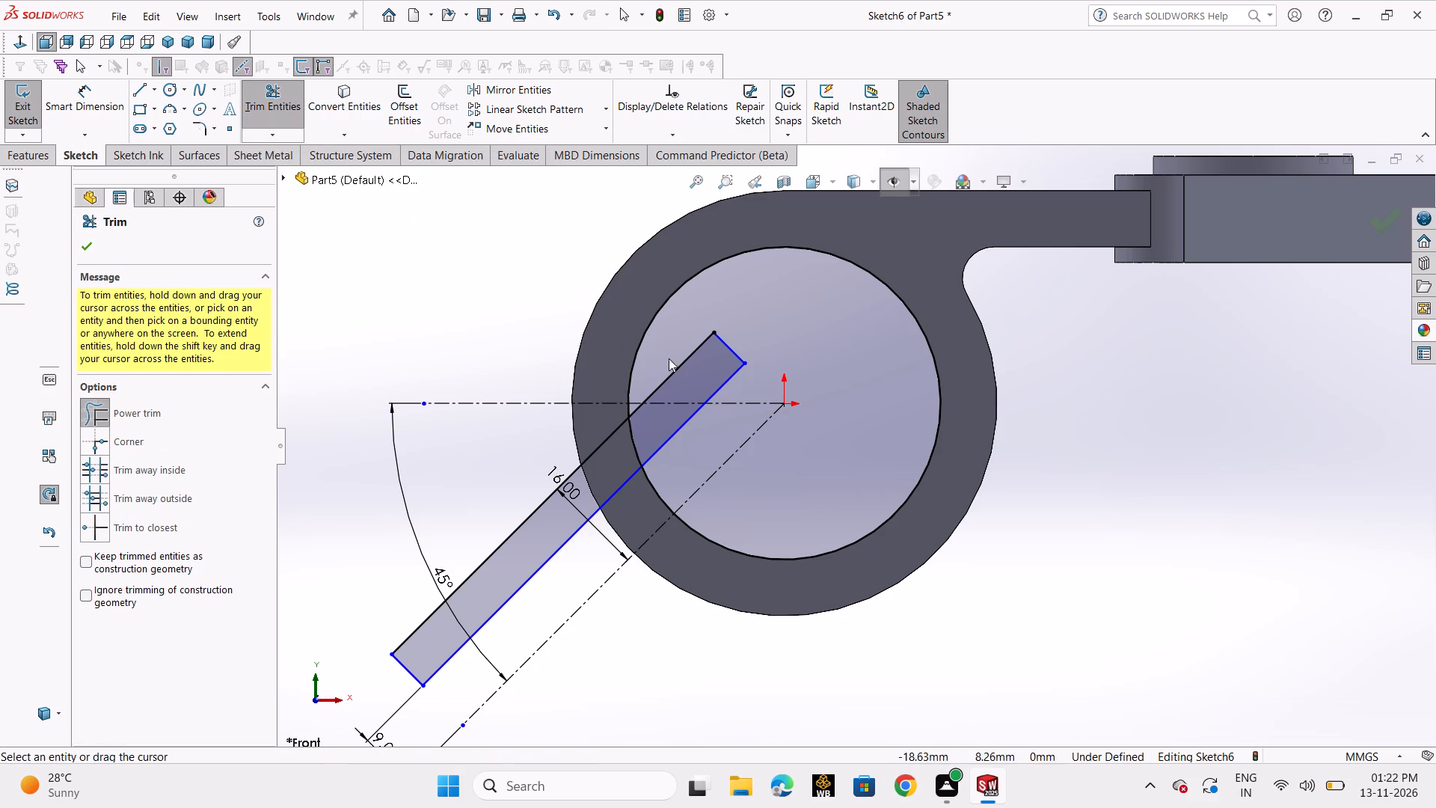
drag(669, 358, 687, 429)
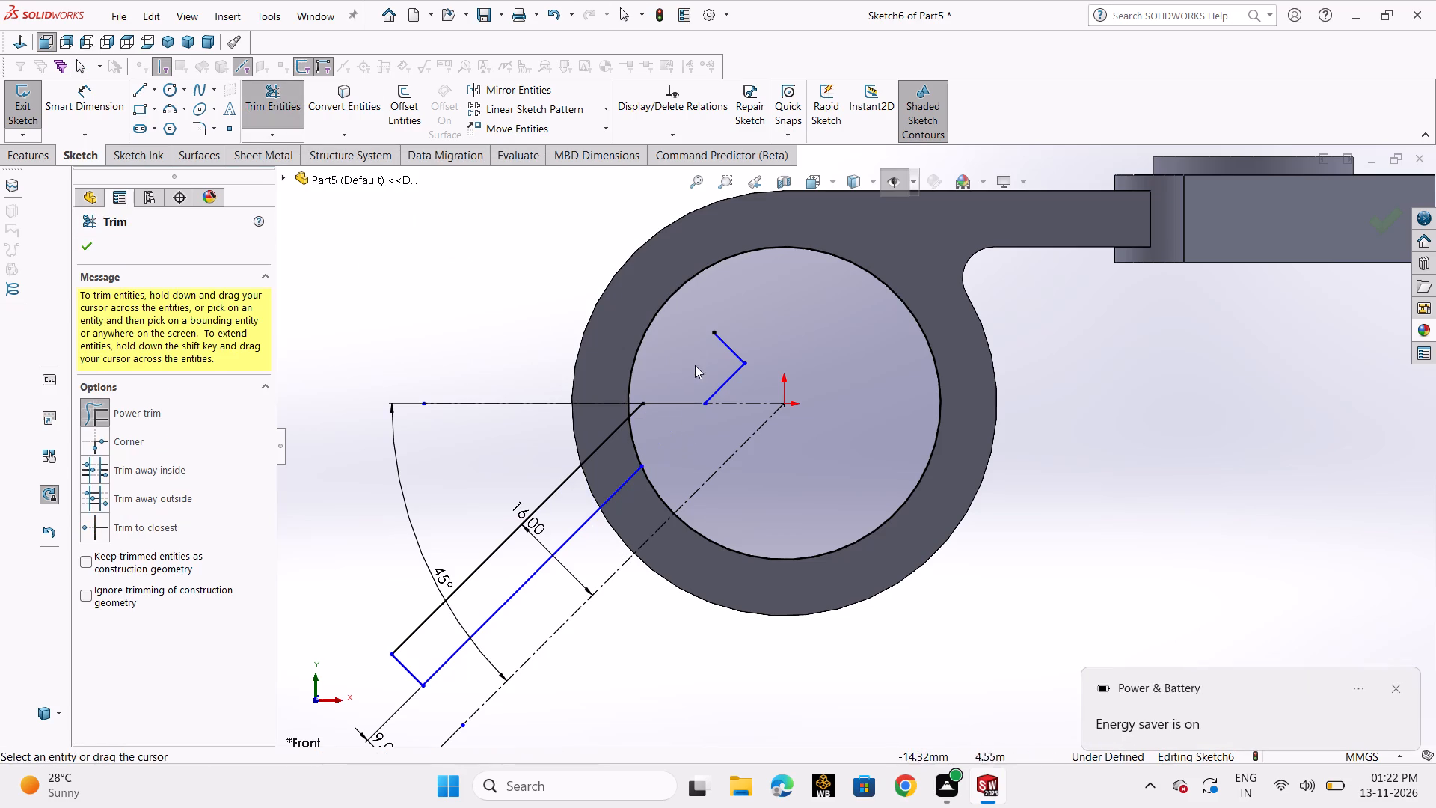
drag(694, 345, 734, 382)
scroll(673, 399, down, 4)
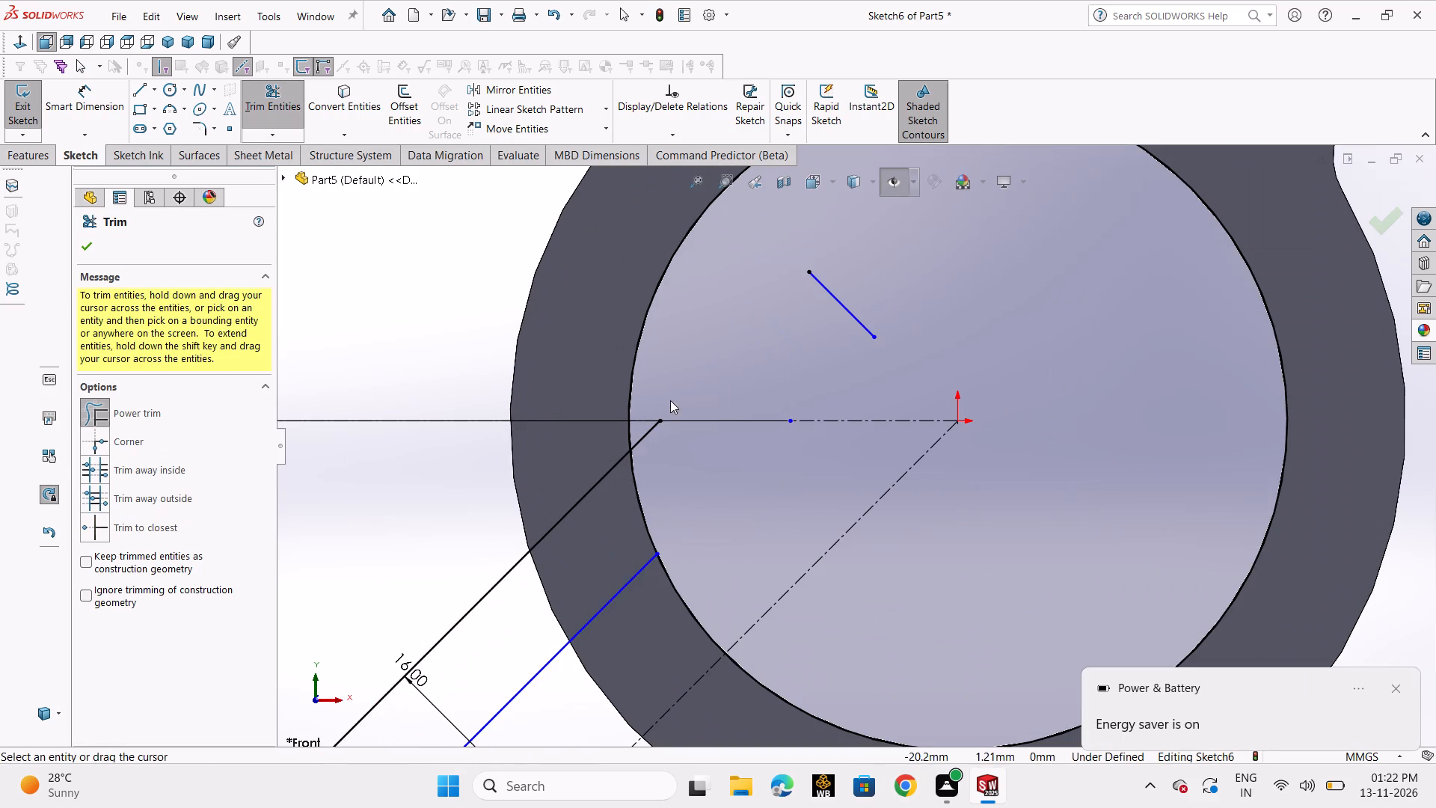
drag(666, 460, 649, 412)
scroll(681, 517, down, 2)
scroll(681, 518, up, 4)
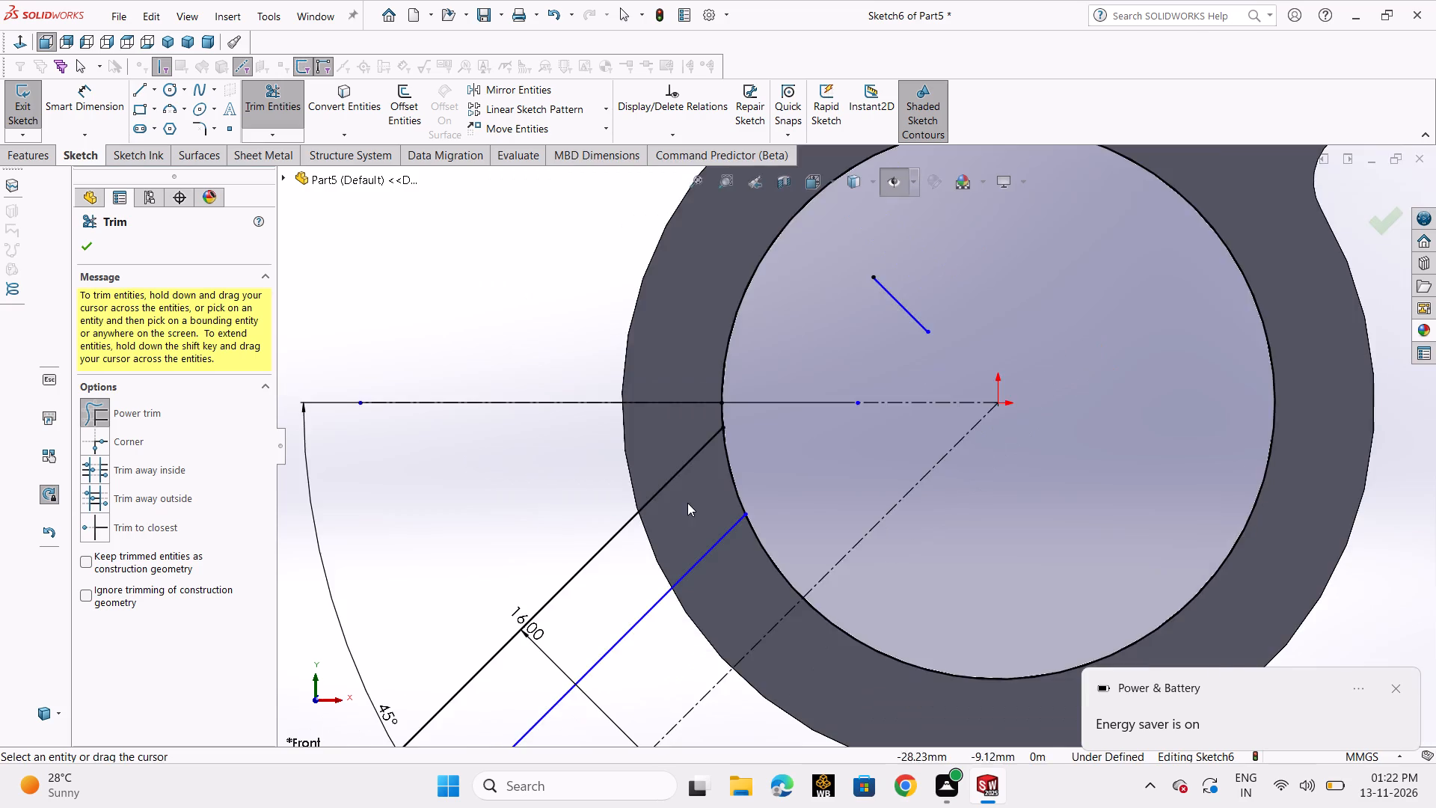
Trim the converted inner circle down to the arc between the strip's upper line and the 45° centerline.
scroll(687, 503, up, 2)
drag(951, 509, 948, 605)
drag(846, 363, 721, 328)
scroll(801, 445, down, 5)
drag(793, 407, 734, 408)
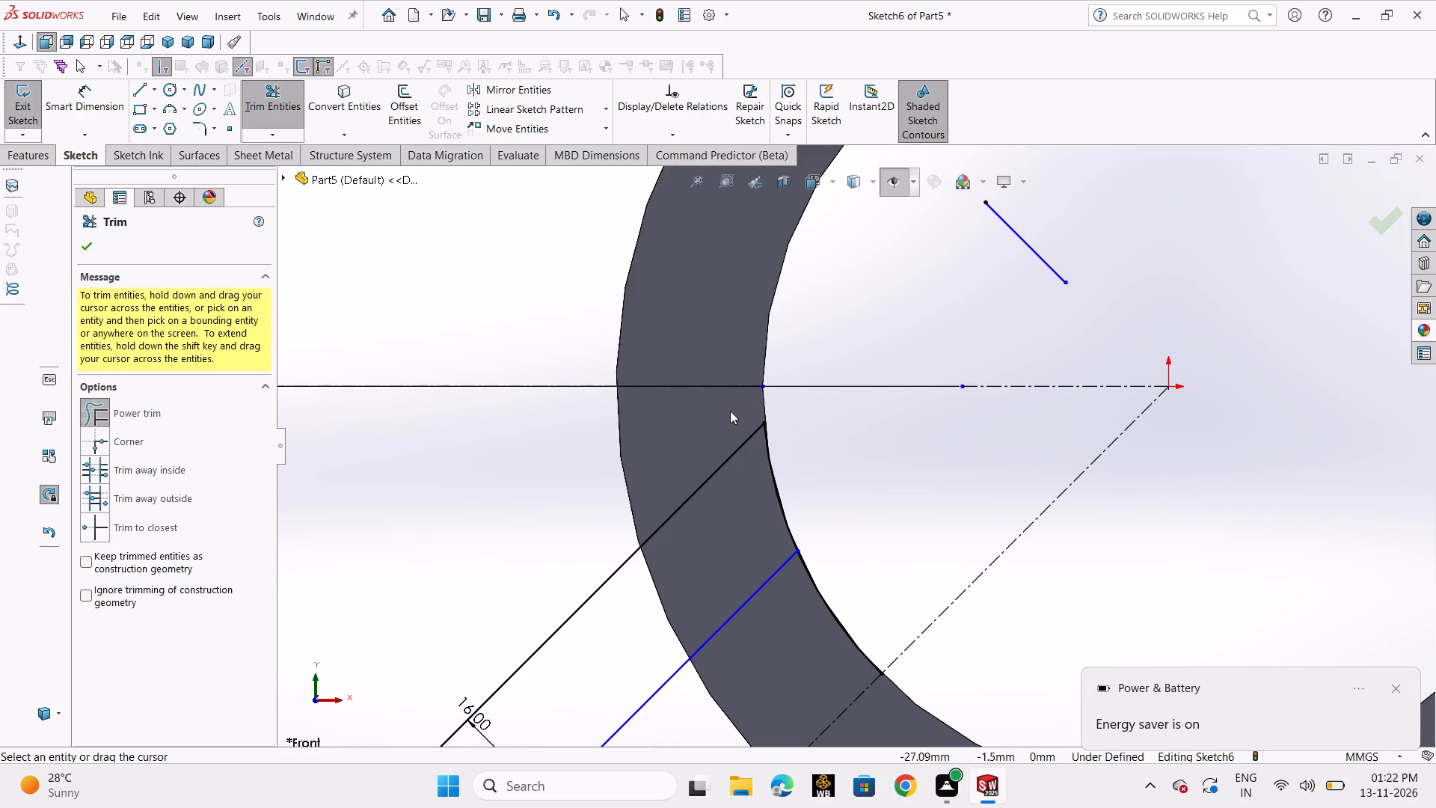
scroll(740, 414, up, 4)
Trim away the horizontal centerline and the strip's leftover short end line inside the bore.
drag(721, 453, 762, 387)
drag(859, 673, 866, 667)
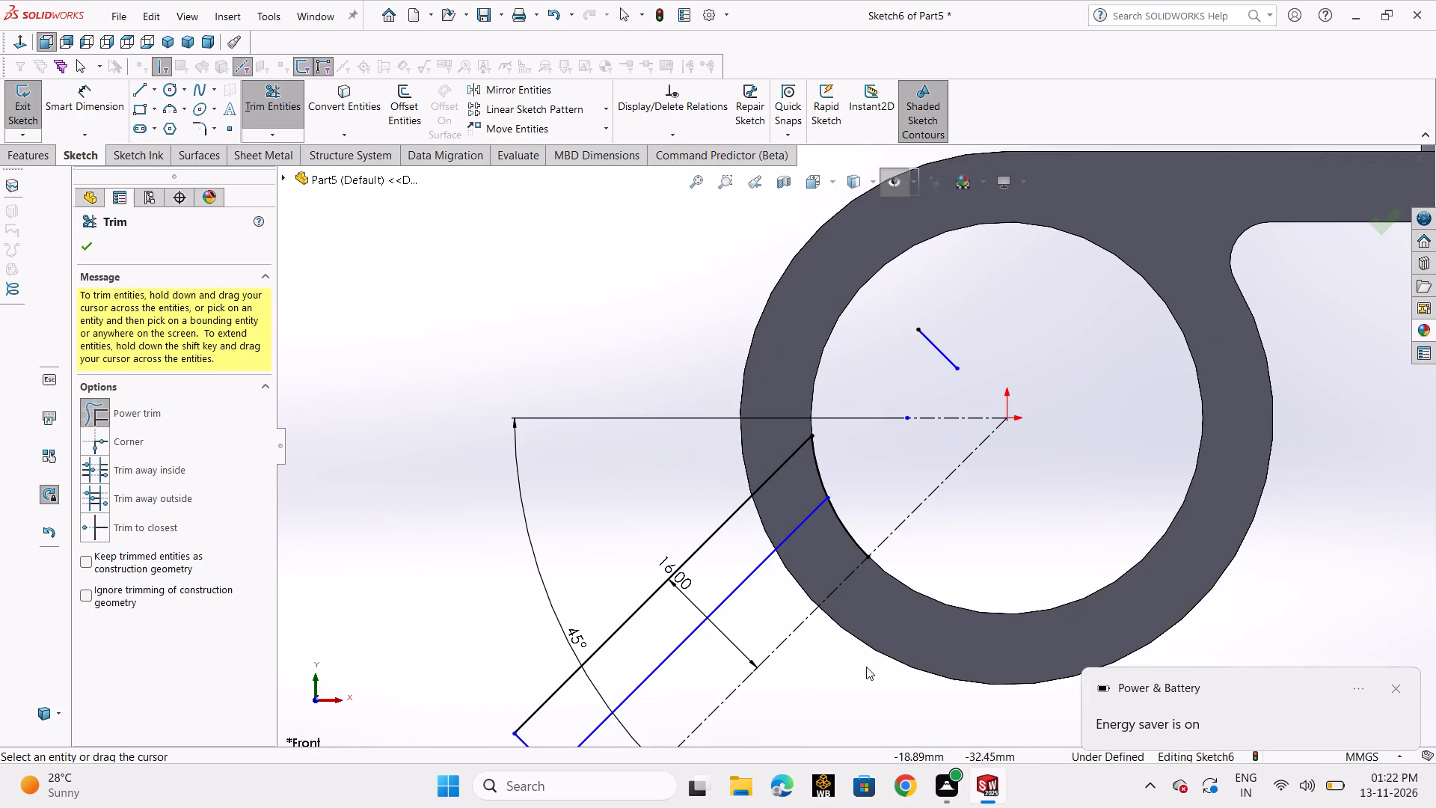
drag(866, 667, 887, 607)
scroll(917, 584, up, 2)
drag(916, 621, 947, 539)
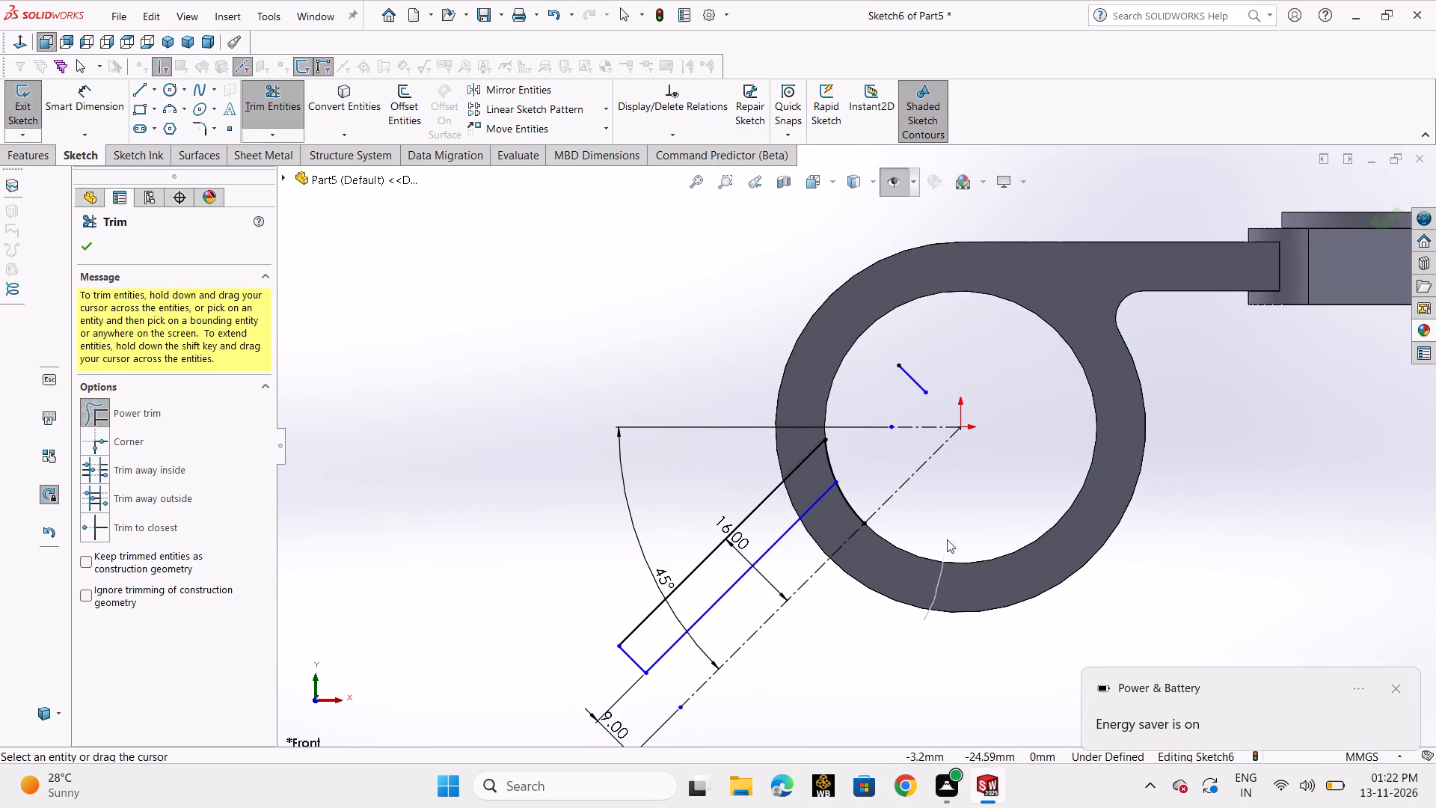
drag(947, 539, 951, 508)
drag(949, 343, 891, 416)
scroll(893, 435, down, 4)
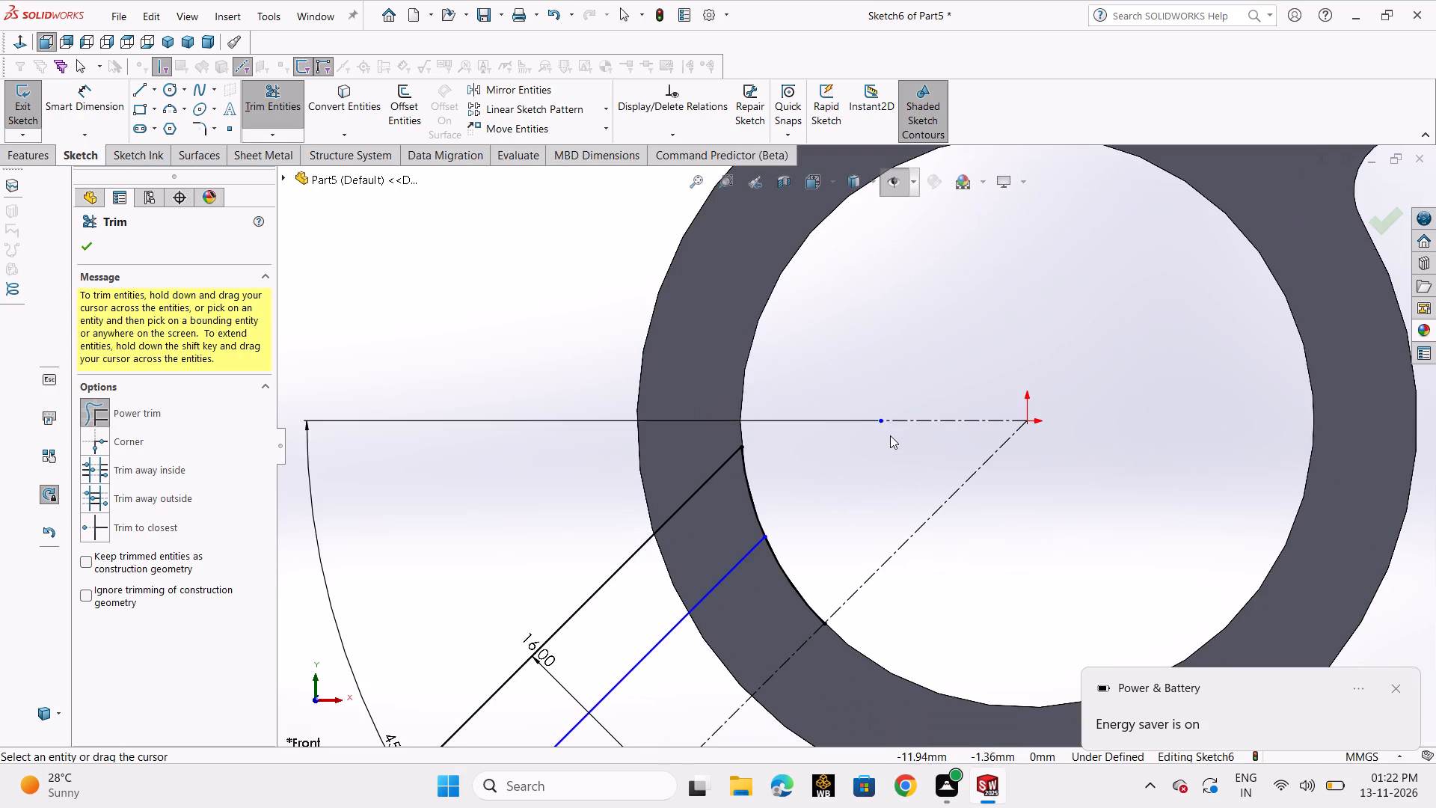
drag(890, 435, 881, 393)
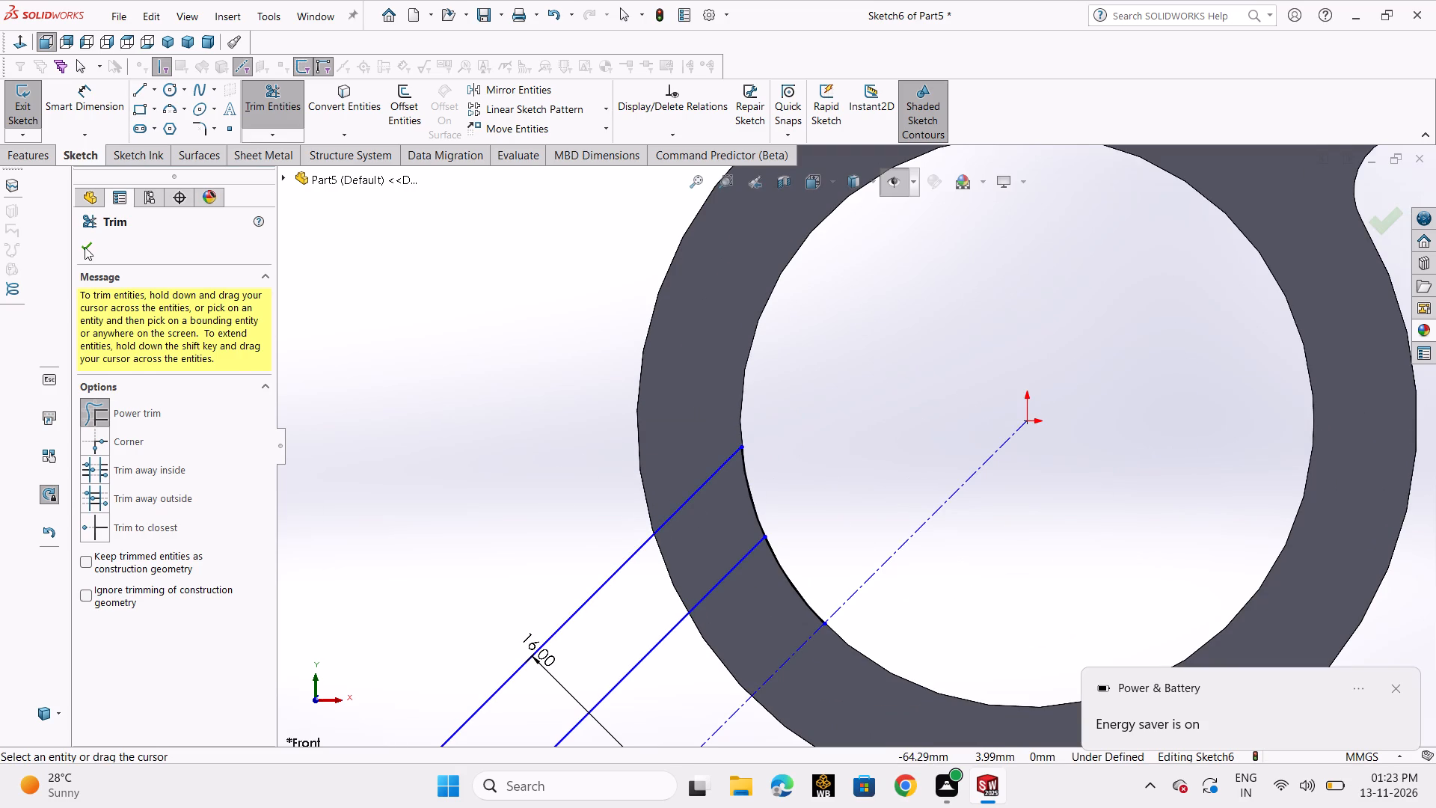
click(85, 247)
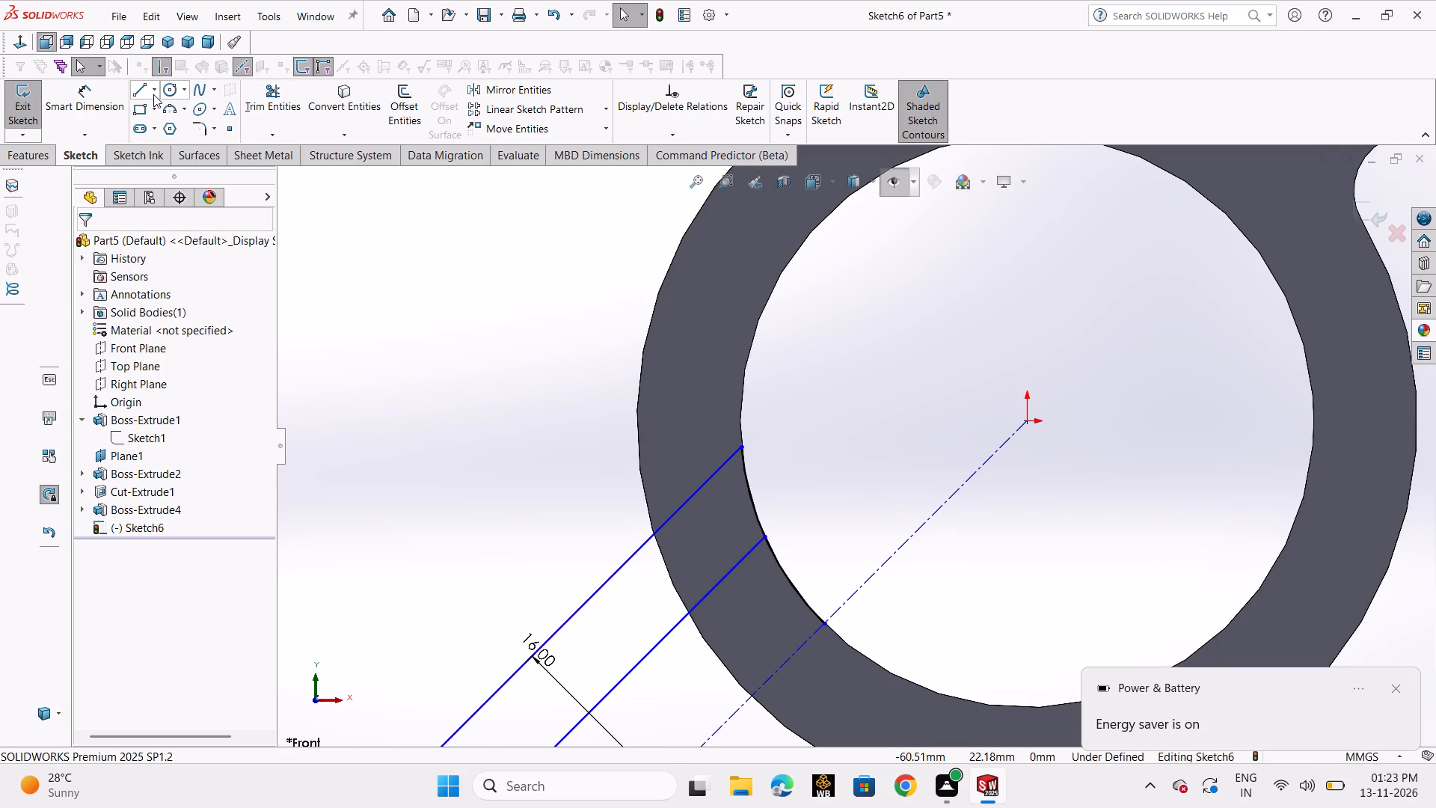
Trim the arc between the strip's lower line and the 45° centerline, leaving a closed strip profile at the bore.
click(248, 111)
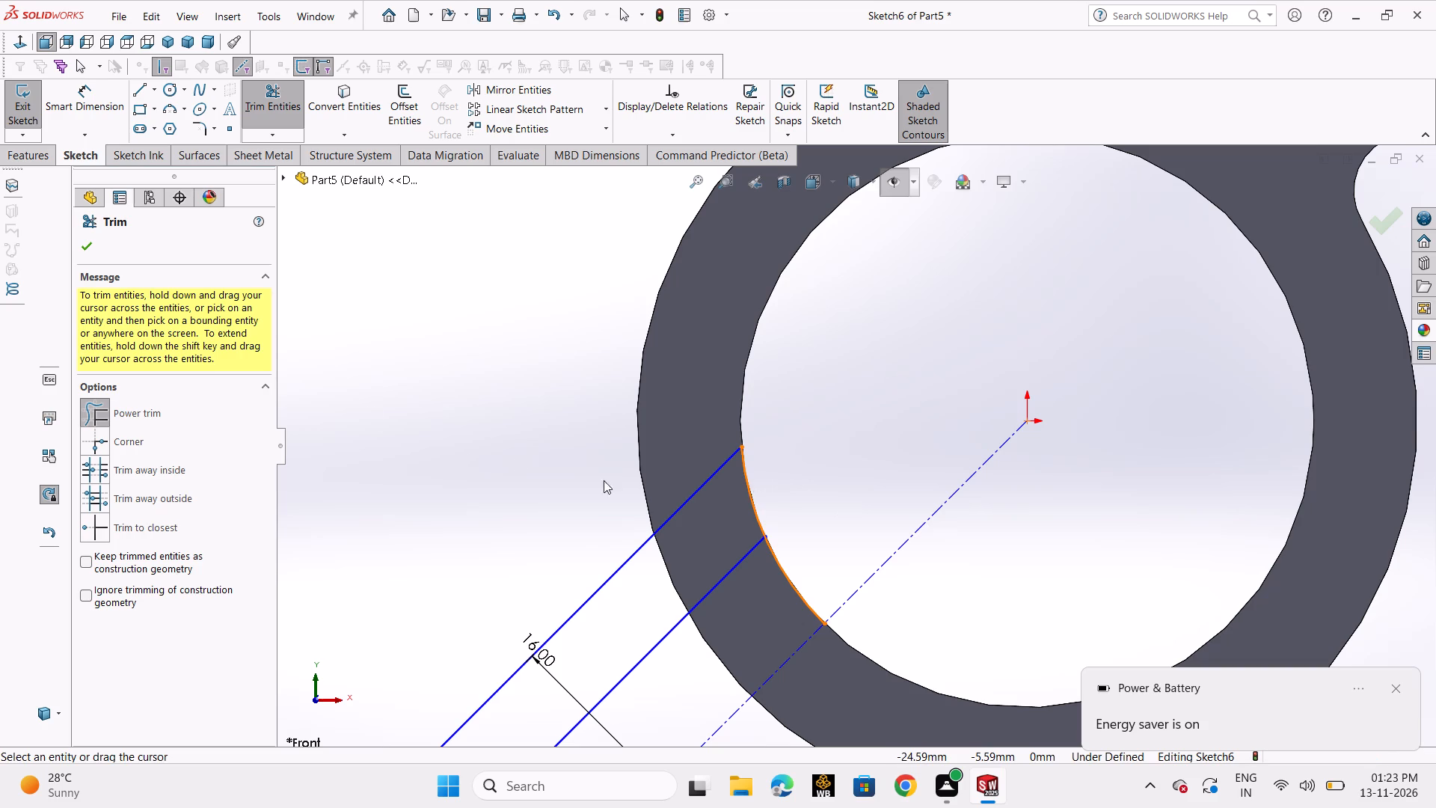
click(93, 248)
click(248, 116)
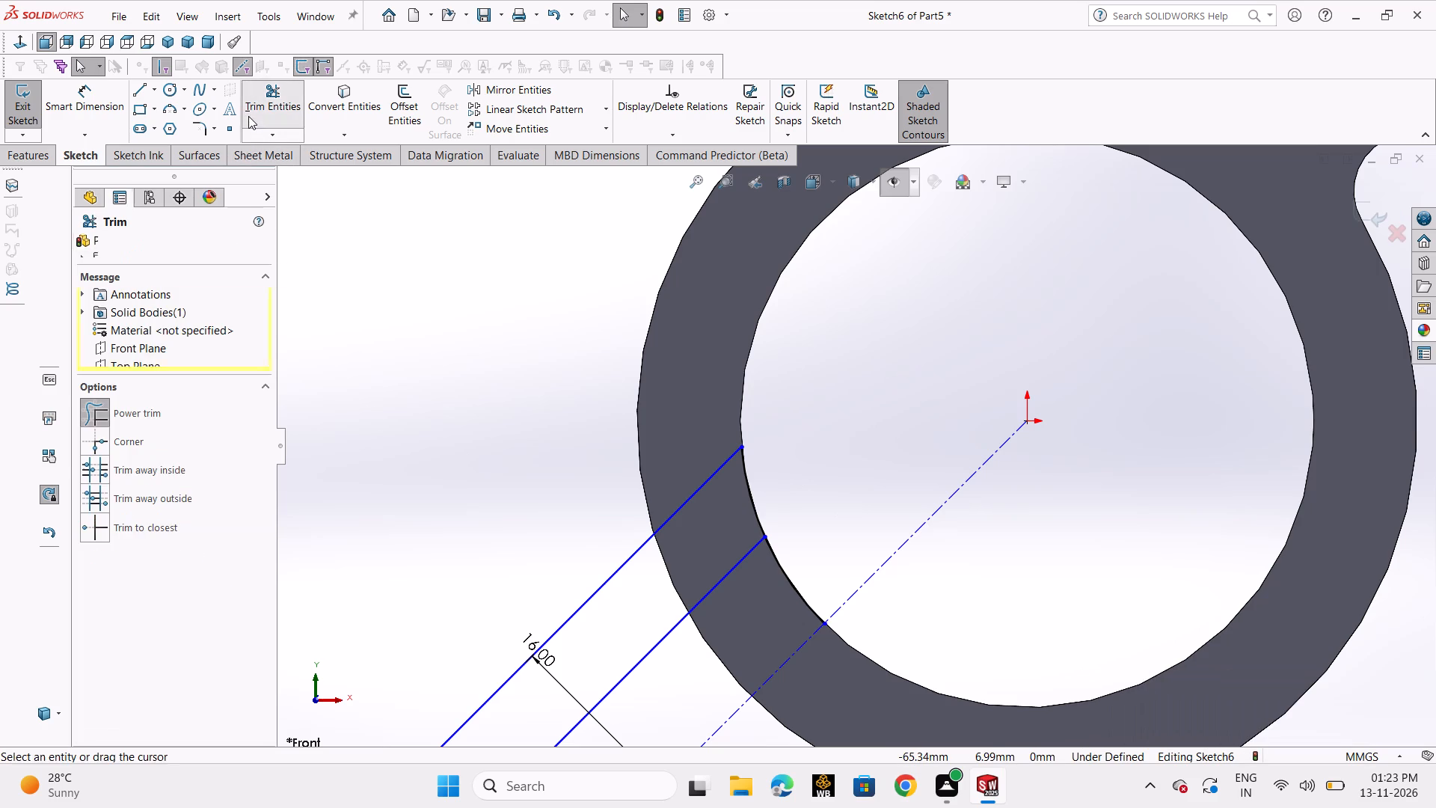
drag(813, 575, 782, 607)
scroll(780, 607, up, 2)
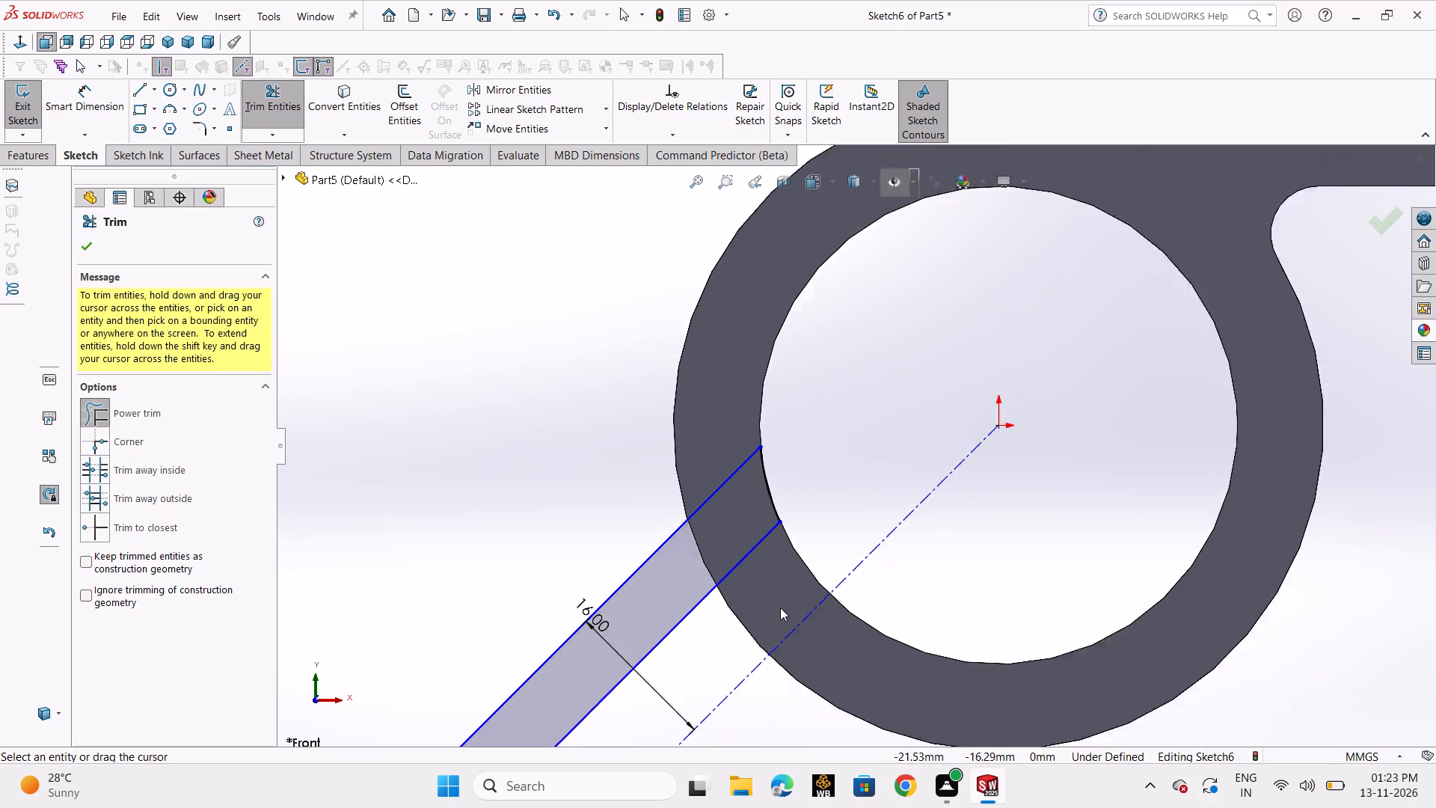
scroll(780, 607, up, 4)
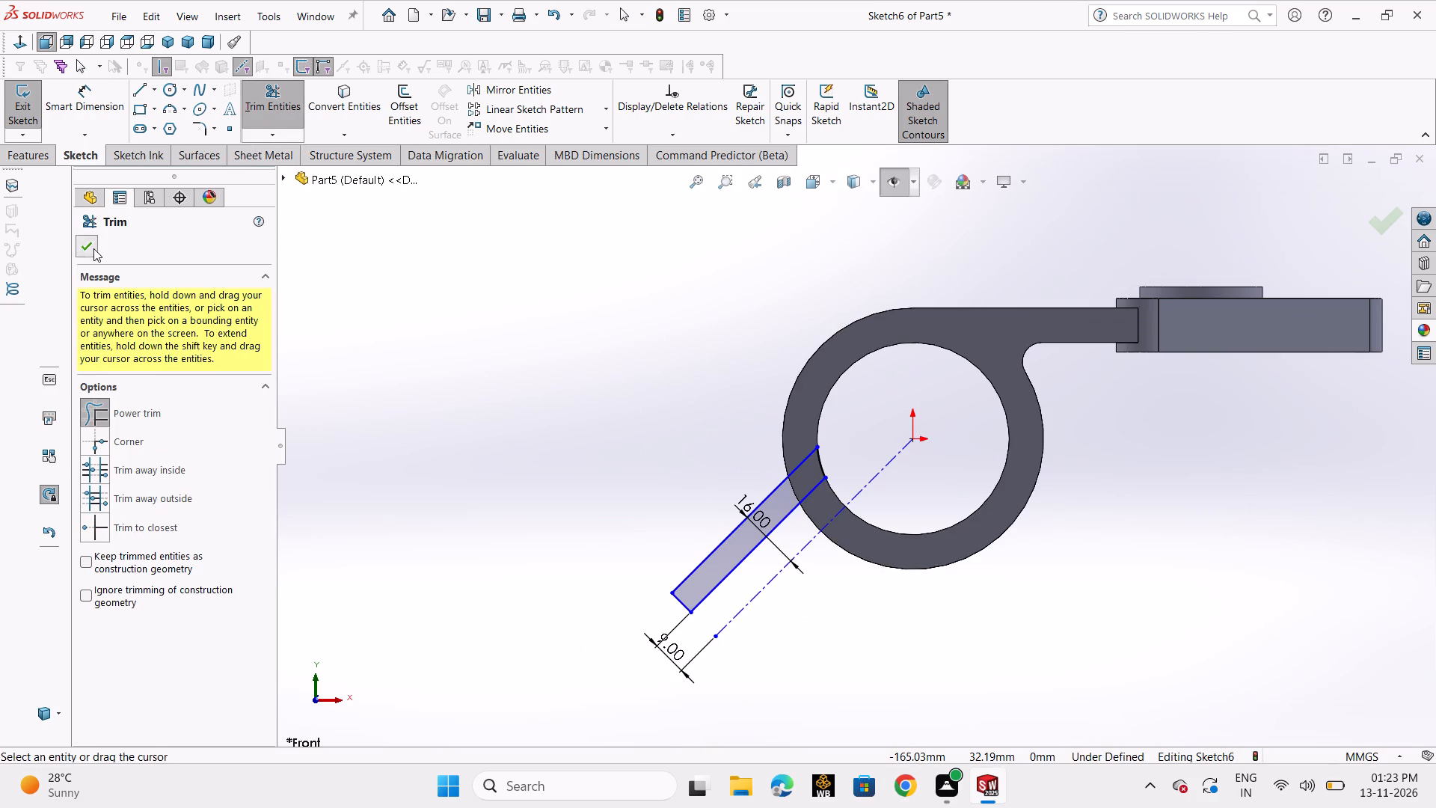
click(93, 248)
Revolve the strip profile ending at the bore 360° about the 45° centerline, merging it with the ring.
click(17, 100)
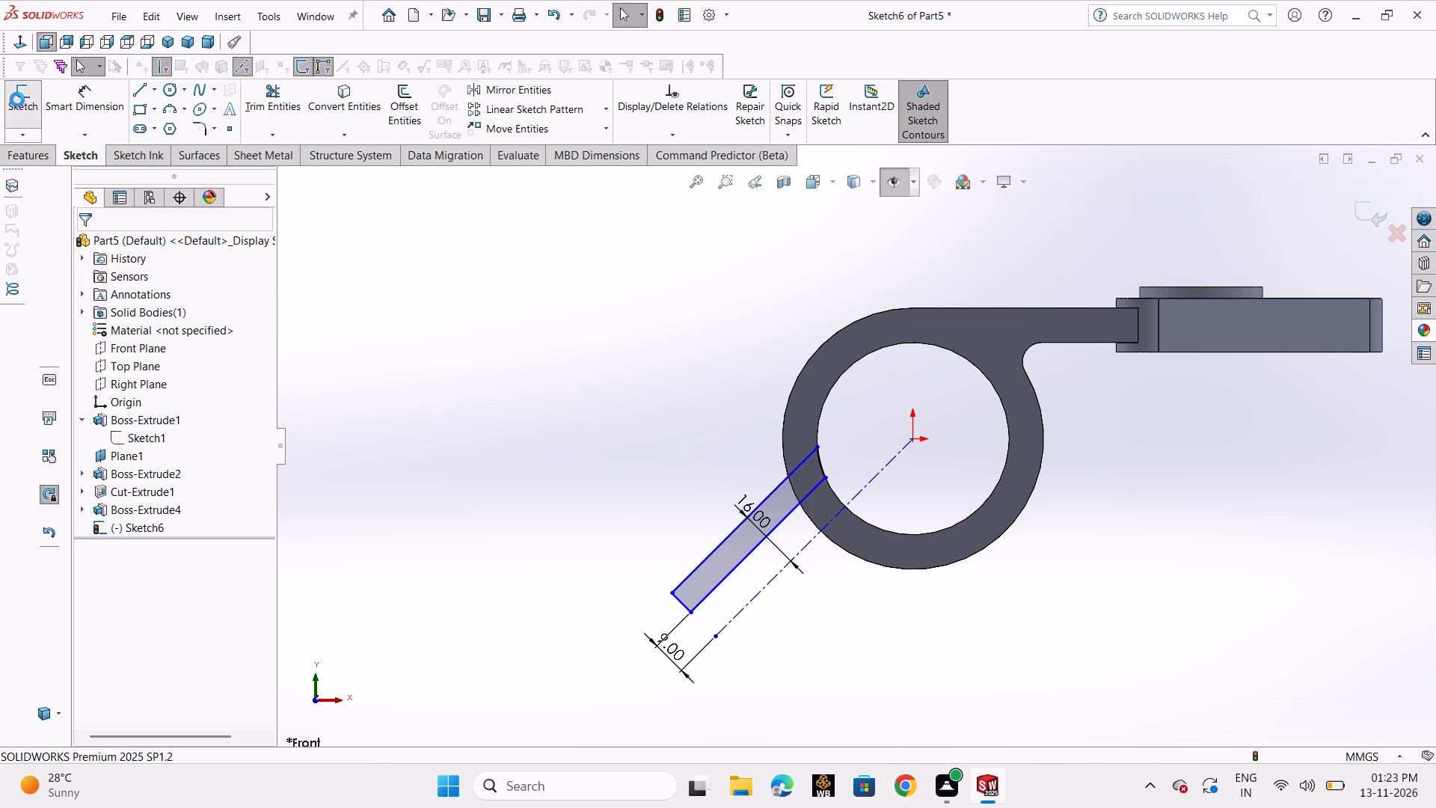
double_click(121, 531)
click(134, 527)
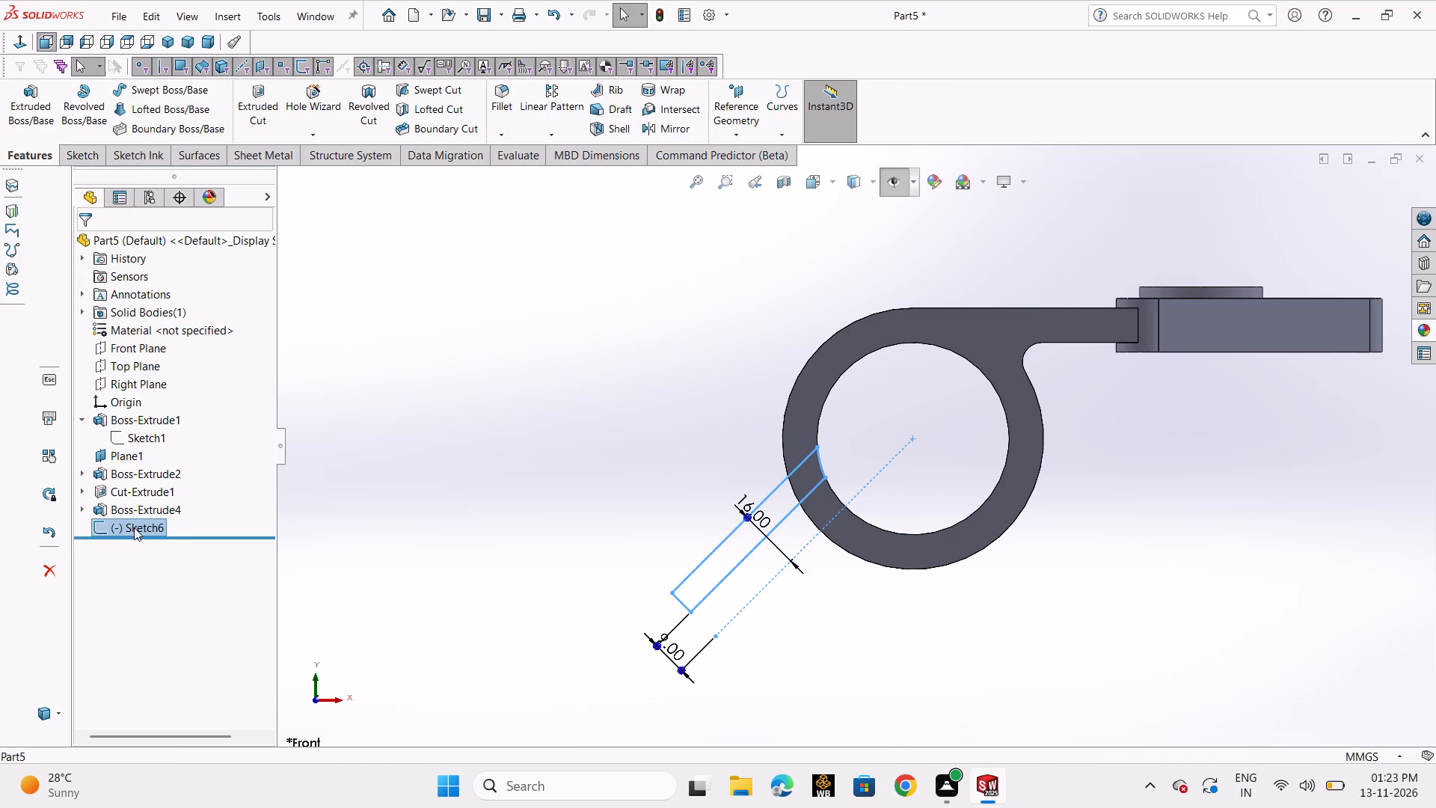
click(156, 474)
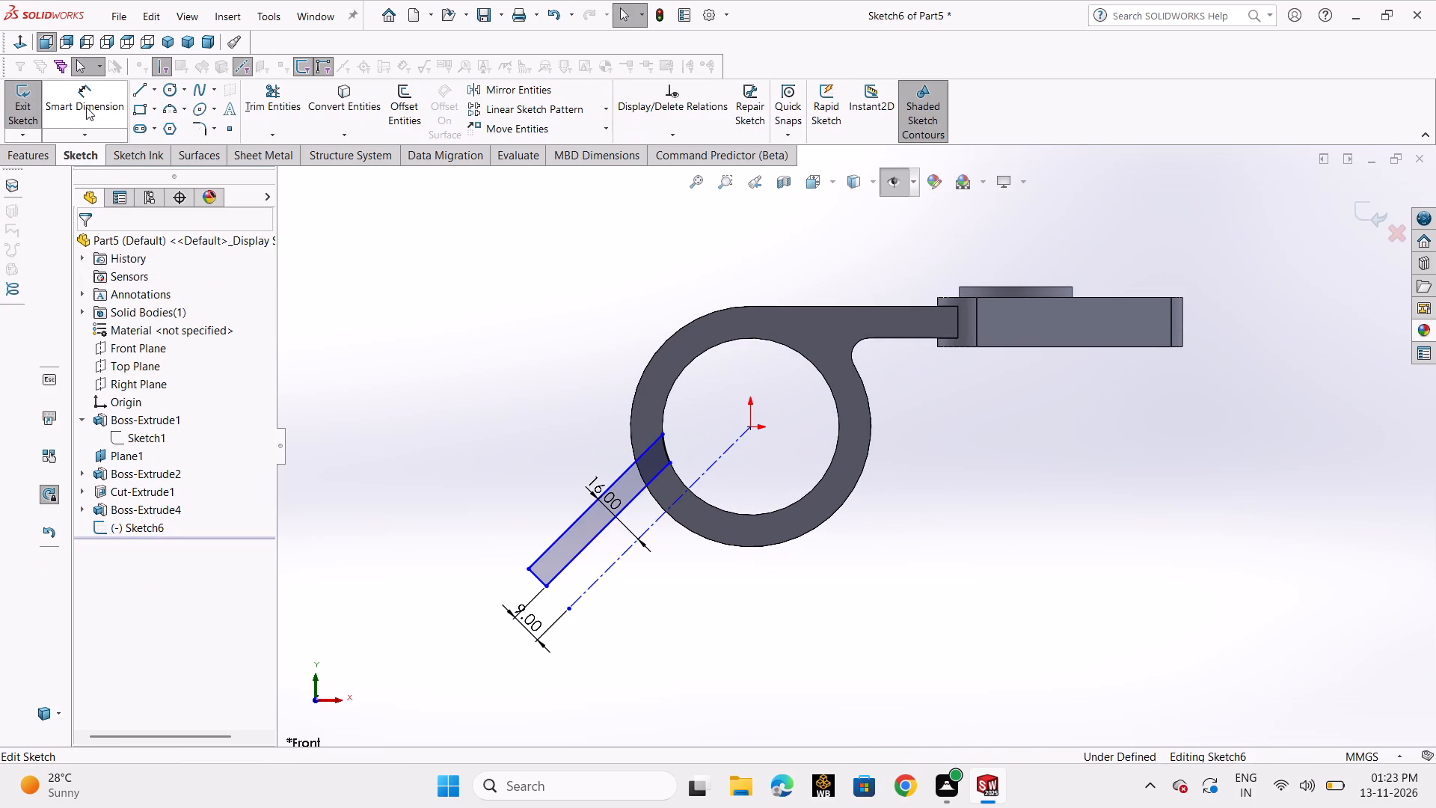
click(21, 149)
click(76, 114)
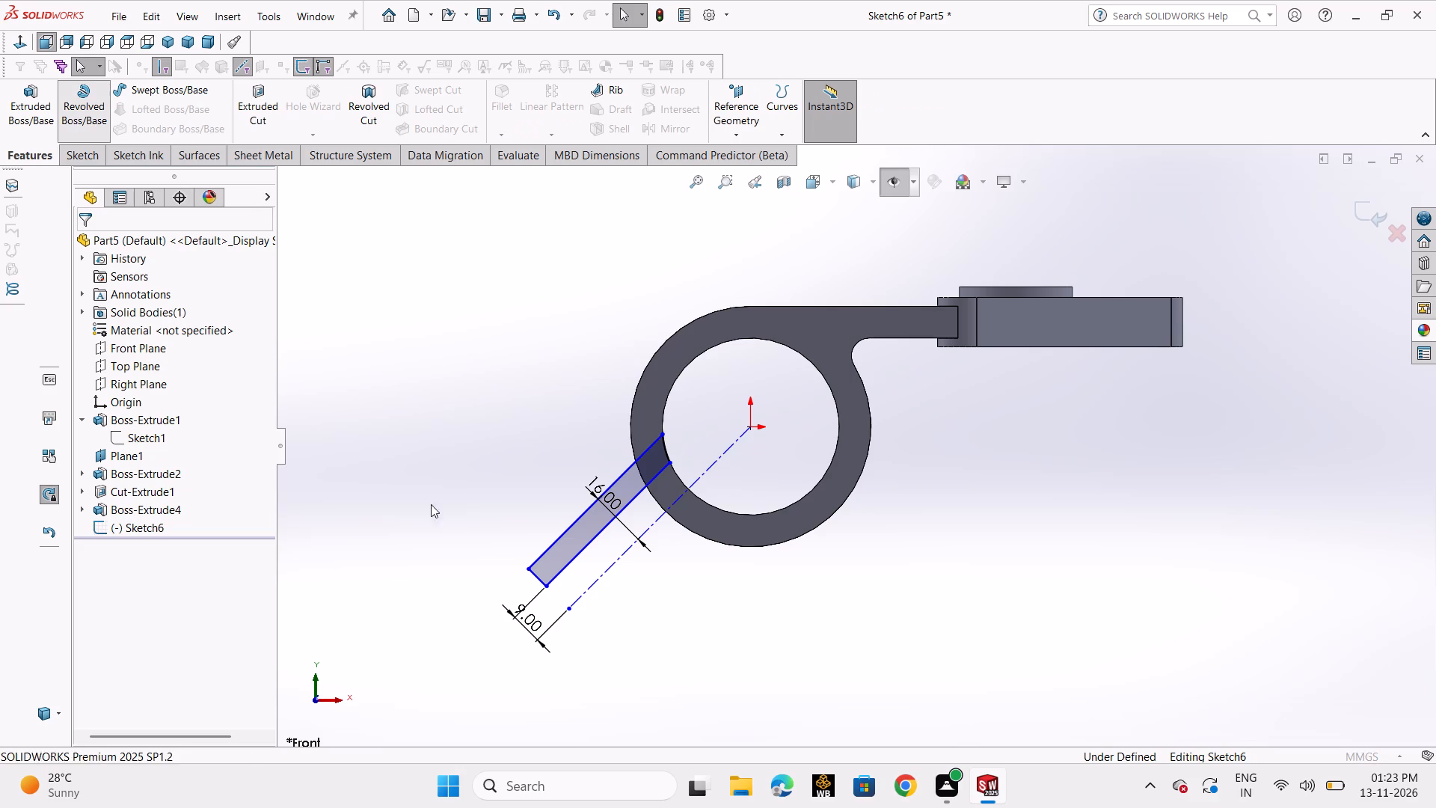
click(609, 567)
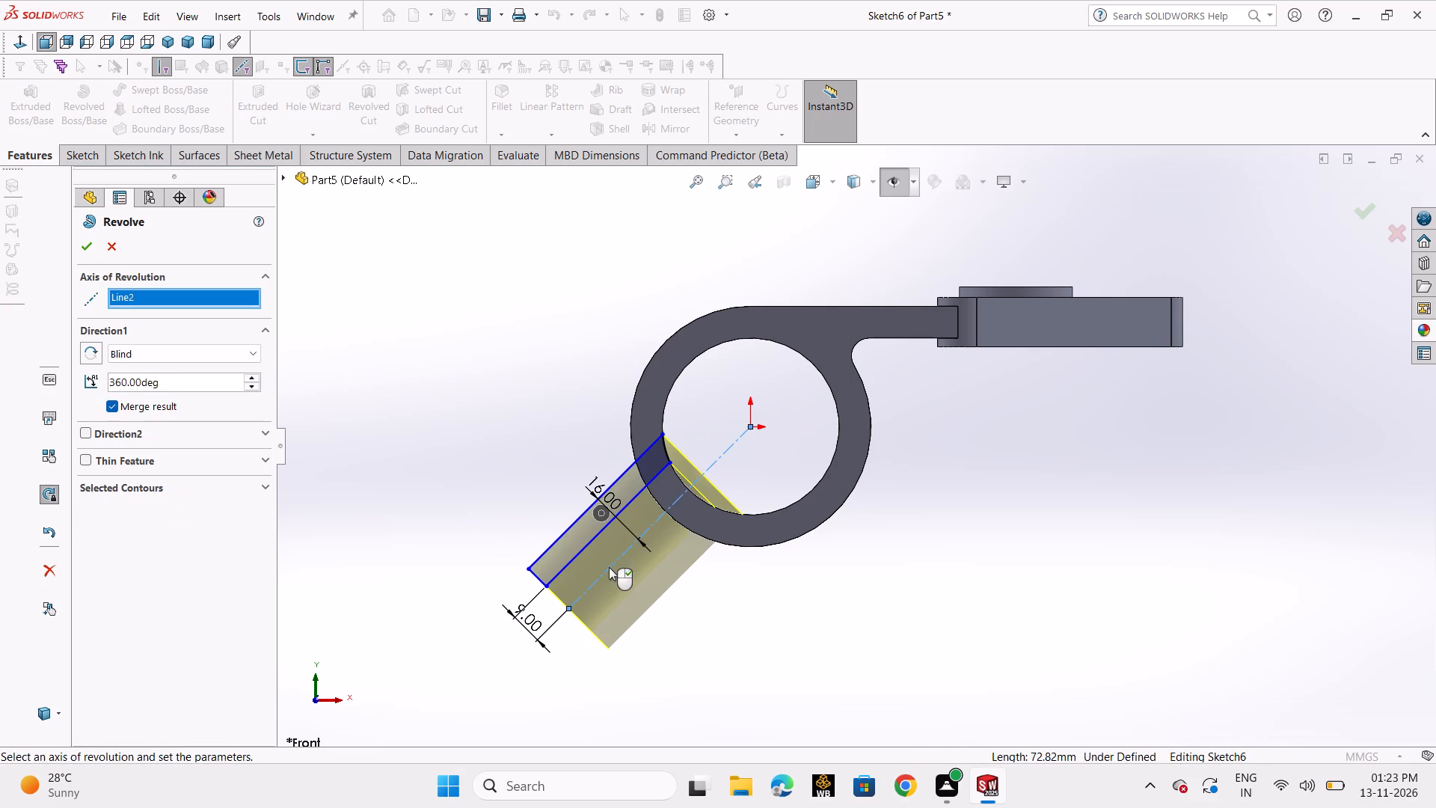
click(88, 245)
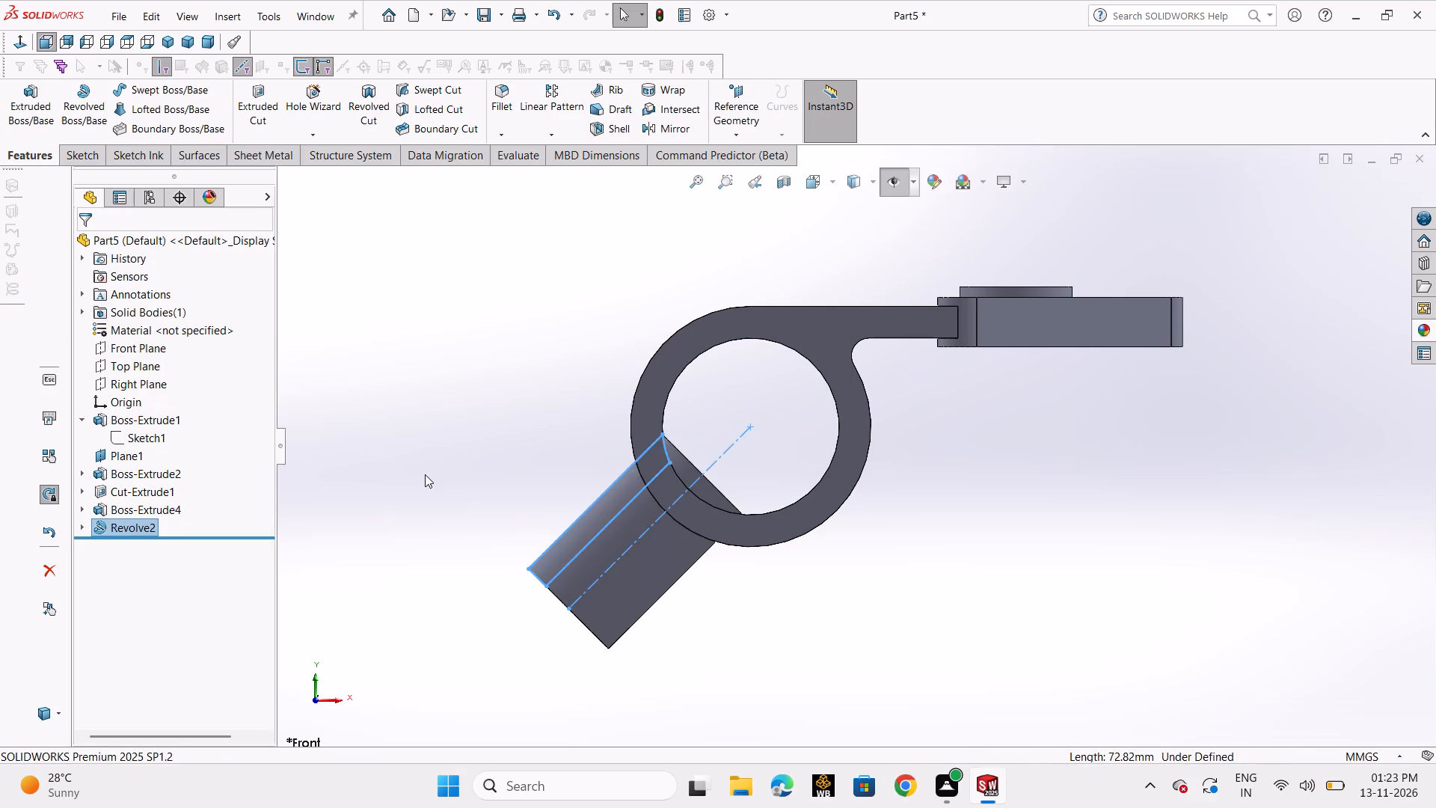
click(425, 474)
Examine the revolved lug and how it meets the ring's bore and outer surface from several angles.
middle_drag(803, 506, 785, 513)
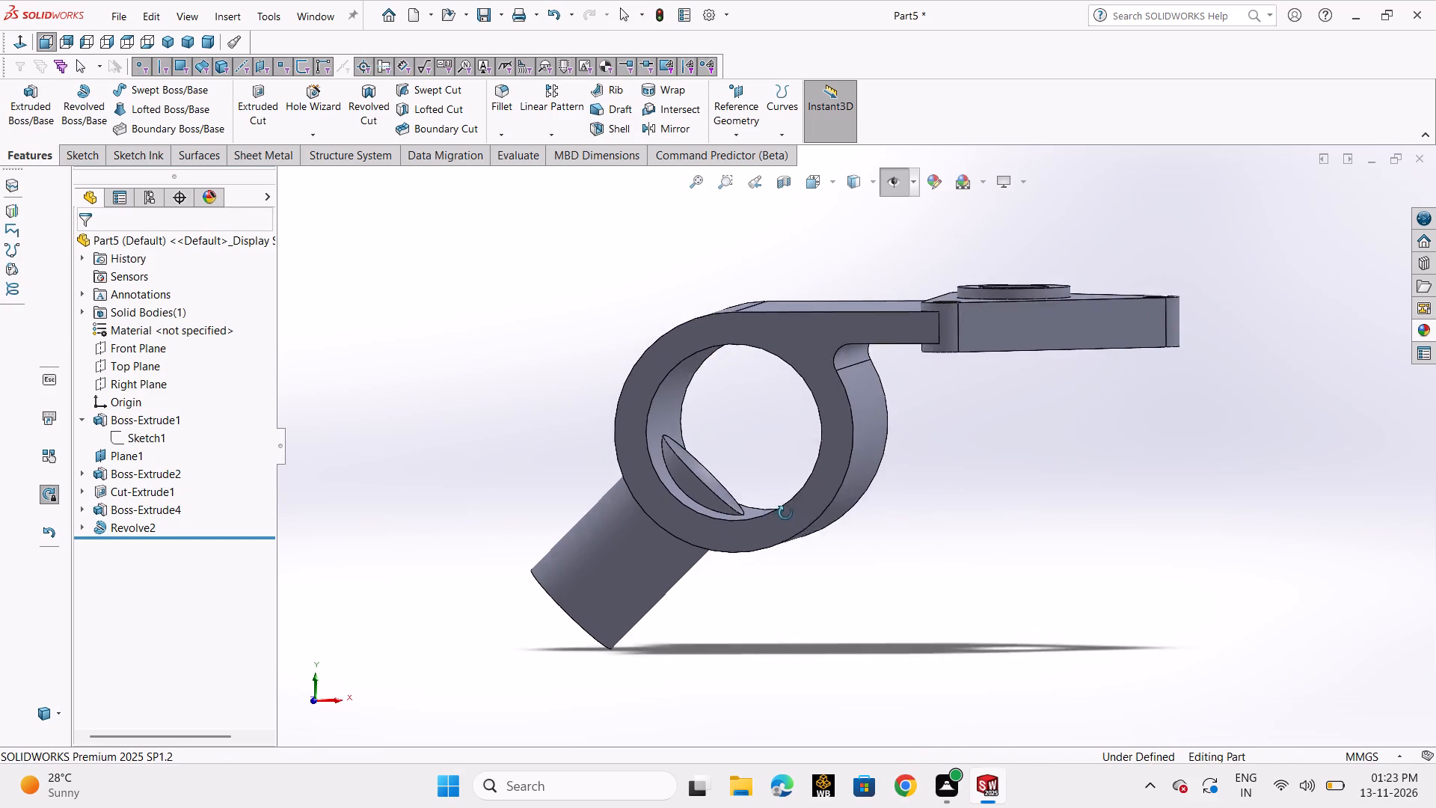
middle_drag(785, 513, 811, 540)
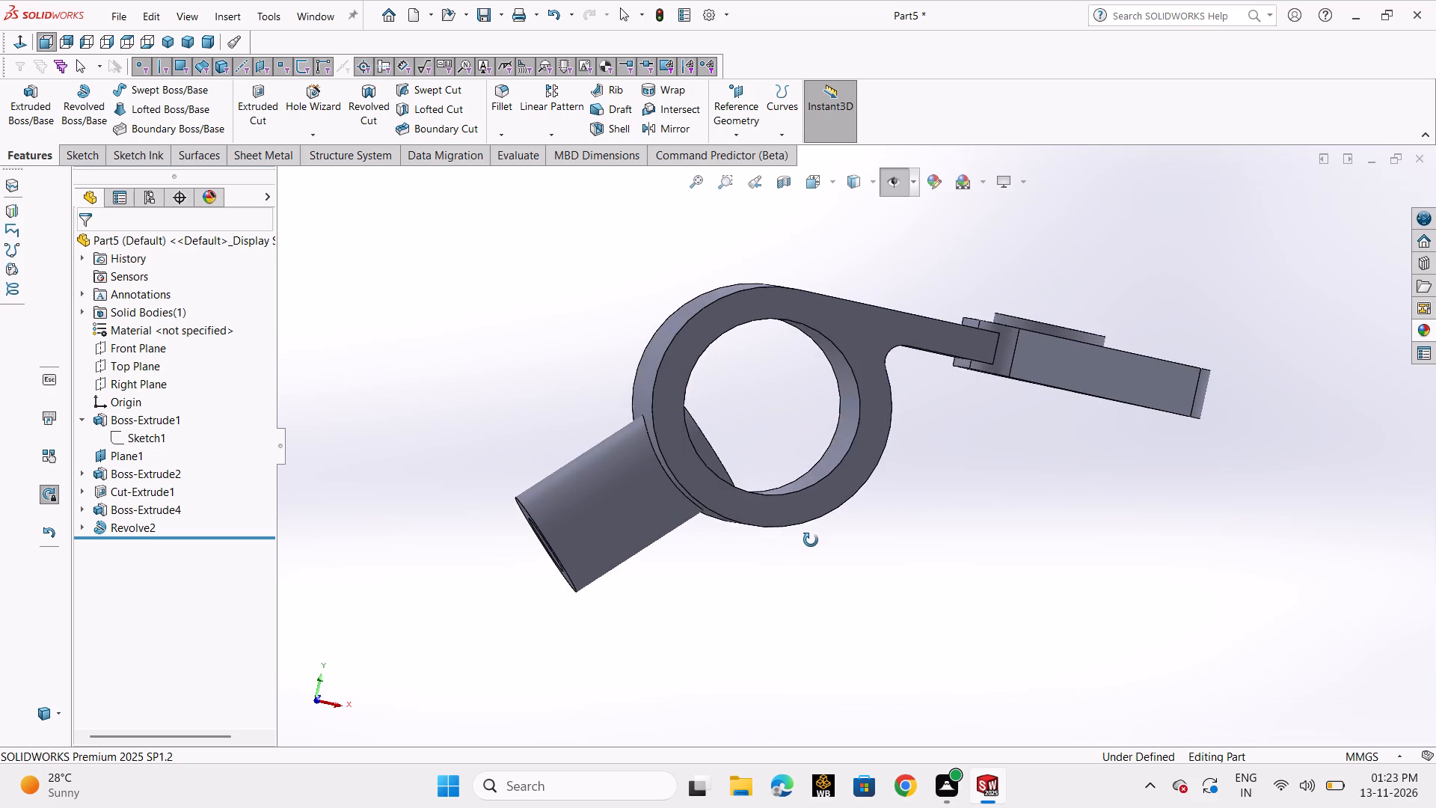
middle_drag(811, 540, 755, 584)
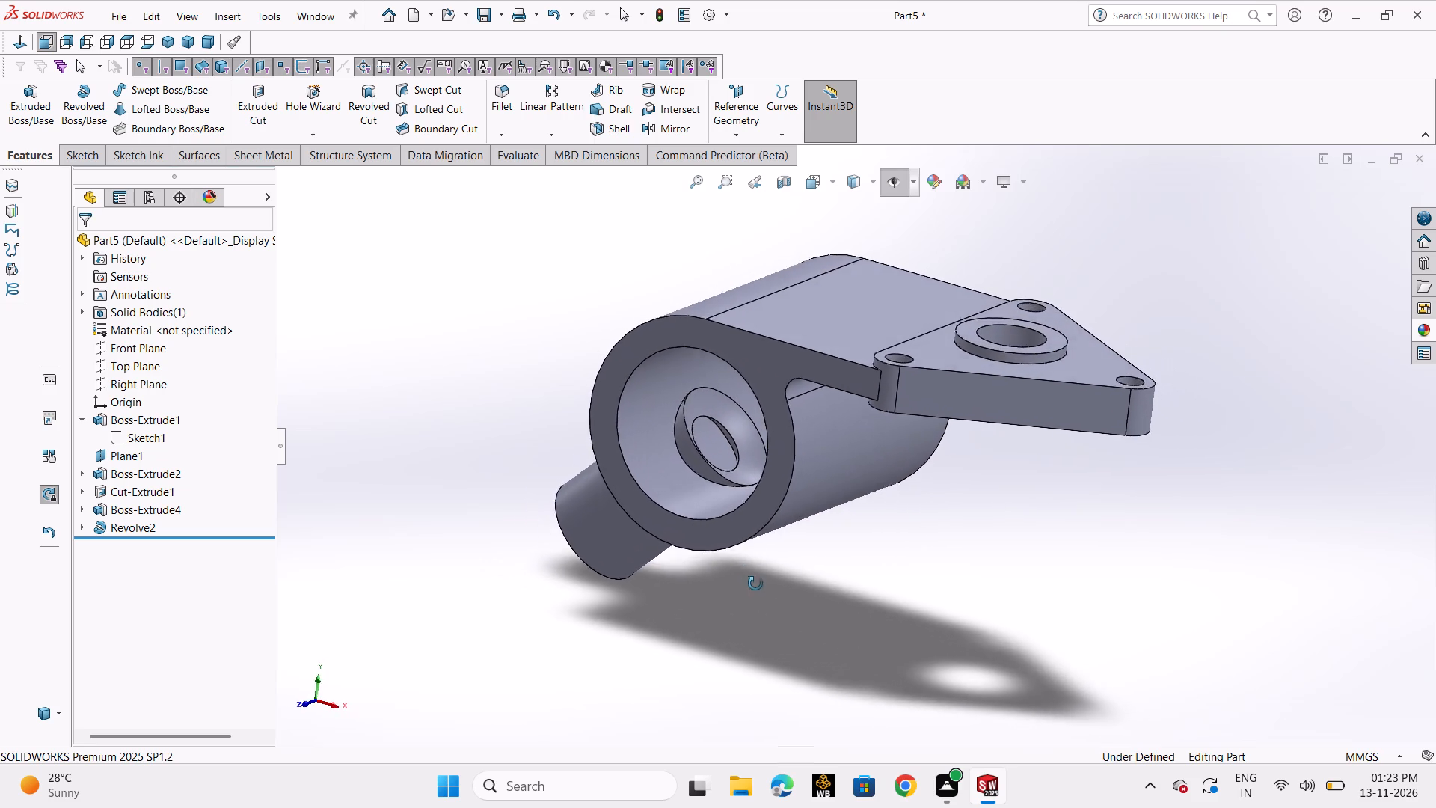
middle_drag(755, 584, 748, 590)
middle_drag(734, 594, 933, 458)
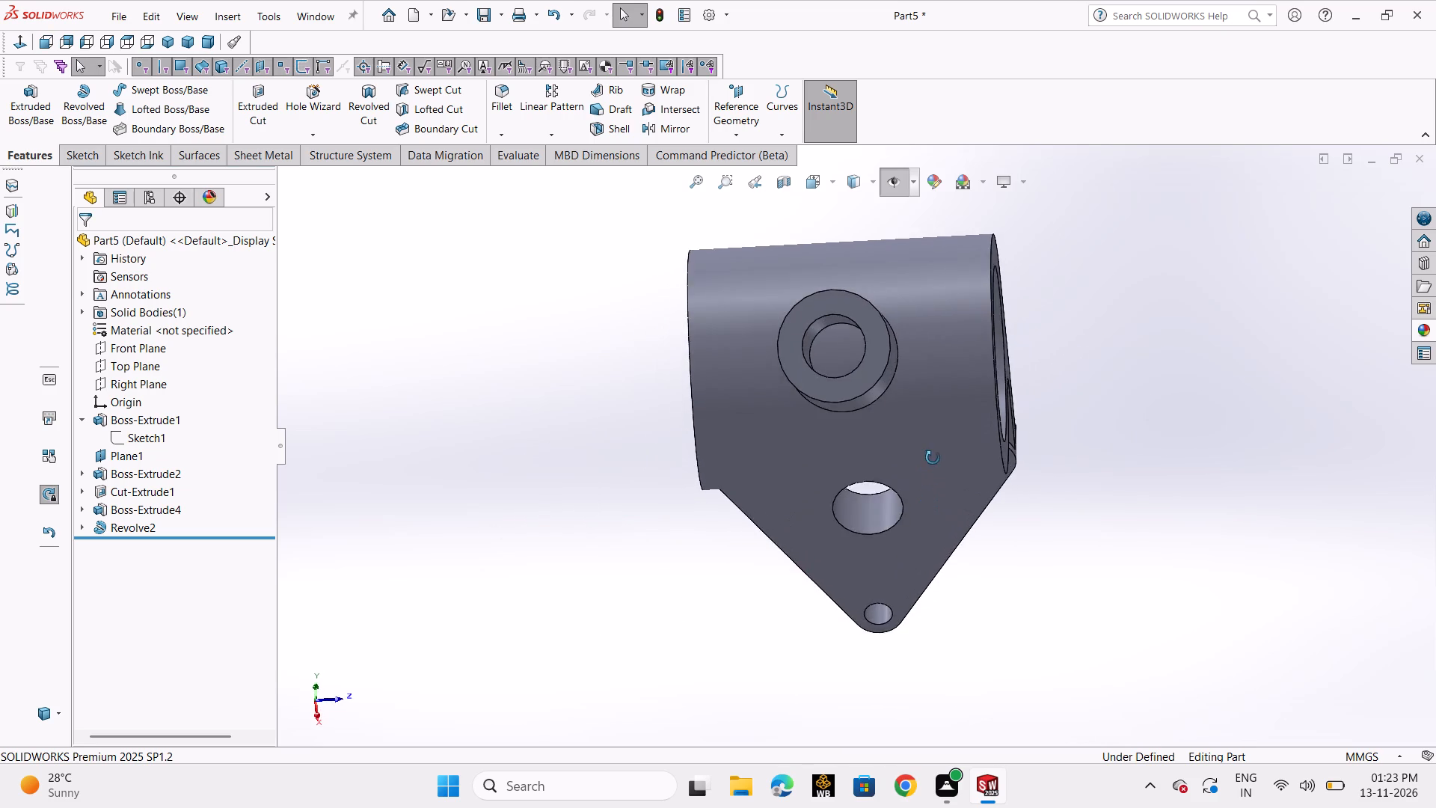
middle_drag(933, 458, 910, 525)
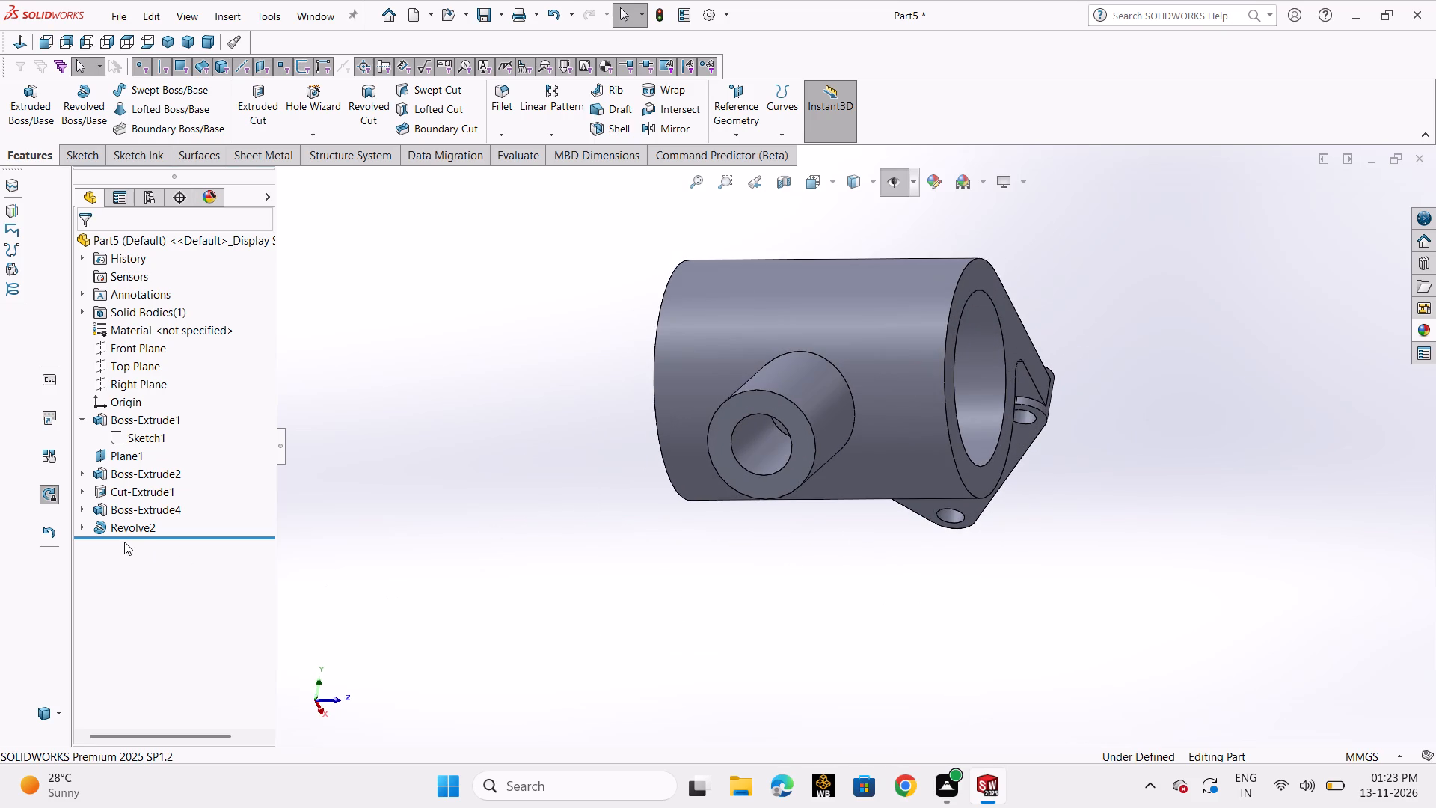
Undo the revolve and the bore trims, back to the untrimmed strip sketch with the second parallel line still present.
key(ctrl+z)
key(ctrl+z)
key(ctrl+z)
key(ctrl+z)
key(ctrl+z)
key(ctrl+z)
key(ctrl+z)
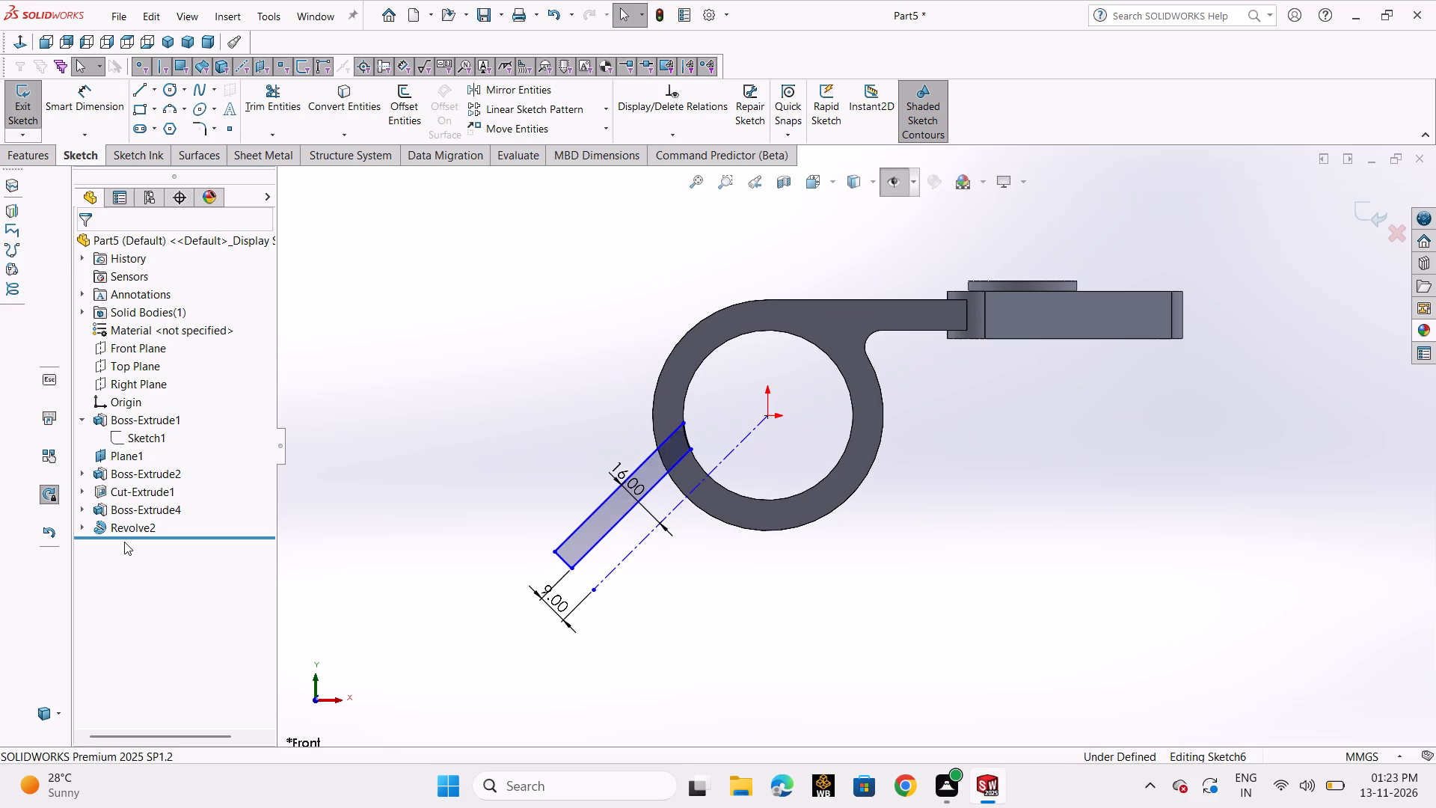
key(ctrl+z)
key(ctrl+z)
key(ctrl+z)
key(ctrl+z)
key(ctrl+z)
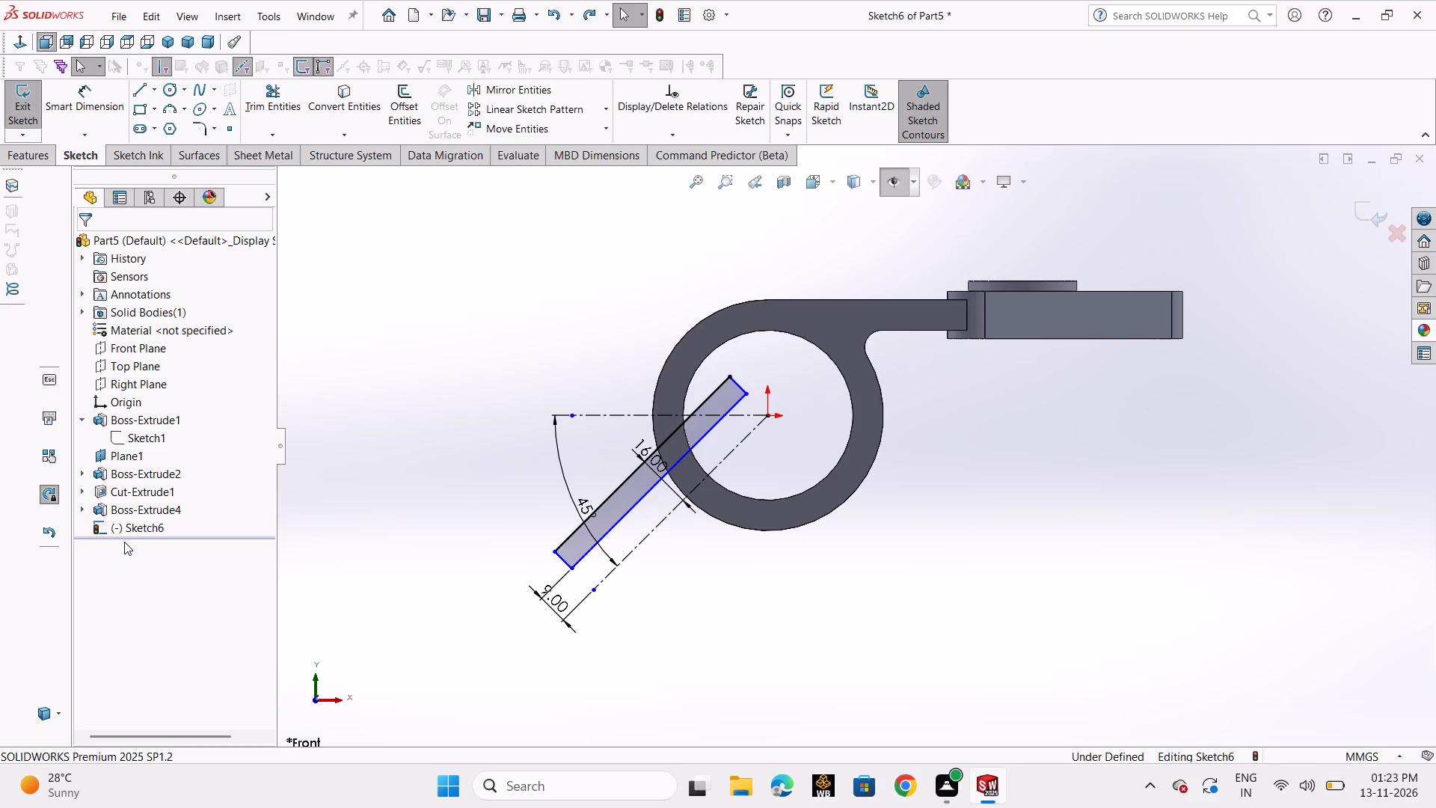
key(ctrl+z)
key(ctrl+z)
key(ctrl+z)
key(ctrl+z)
key(ctrl+z)
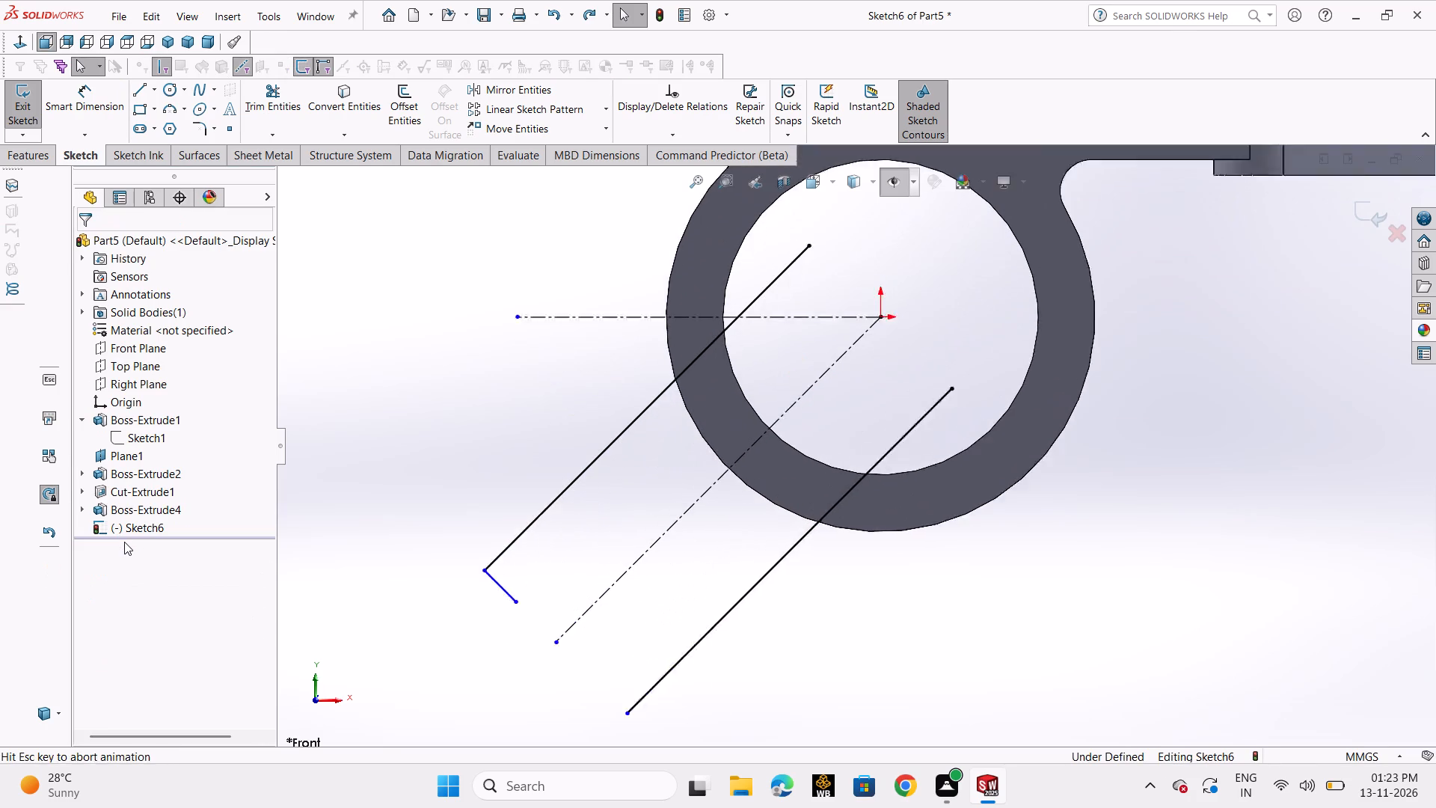
key(ctrl+z)
key(ctrl+z)
key(ctrl+z)
key(ctrl+z)
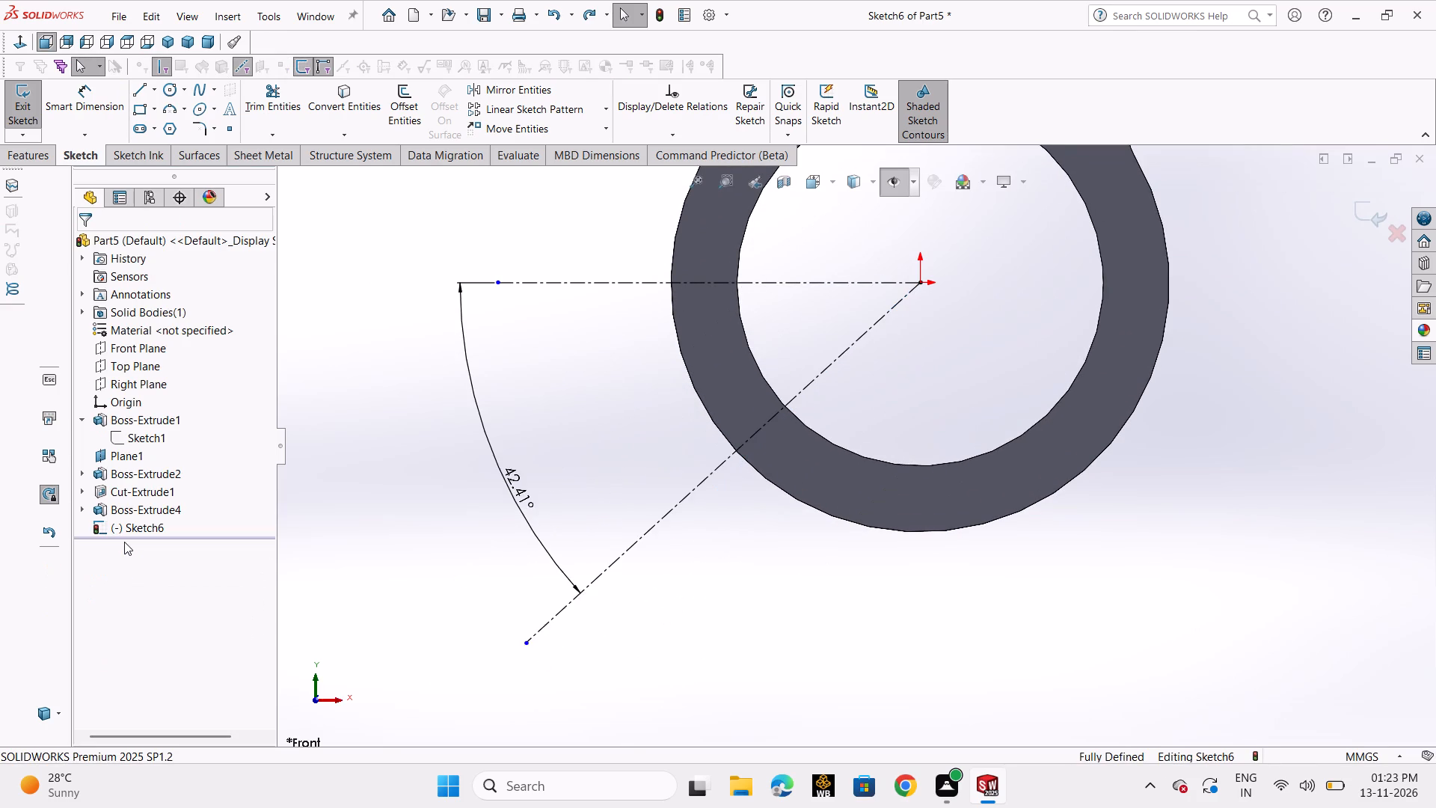
key(ctrl+z)
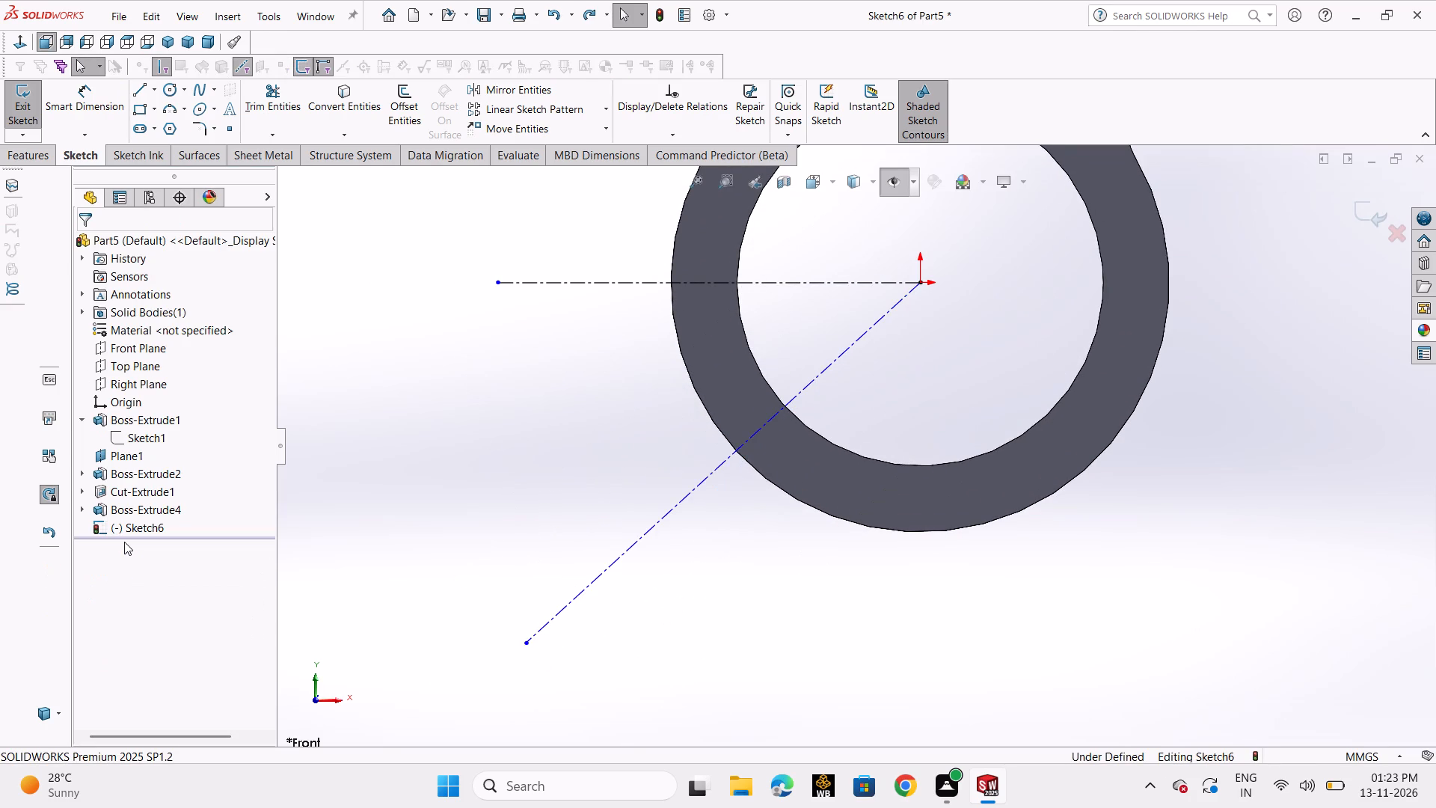
triple_click(589, 13)
triple_click(589, 13)
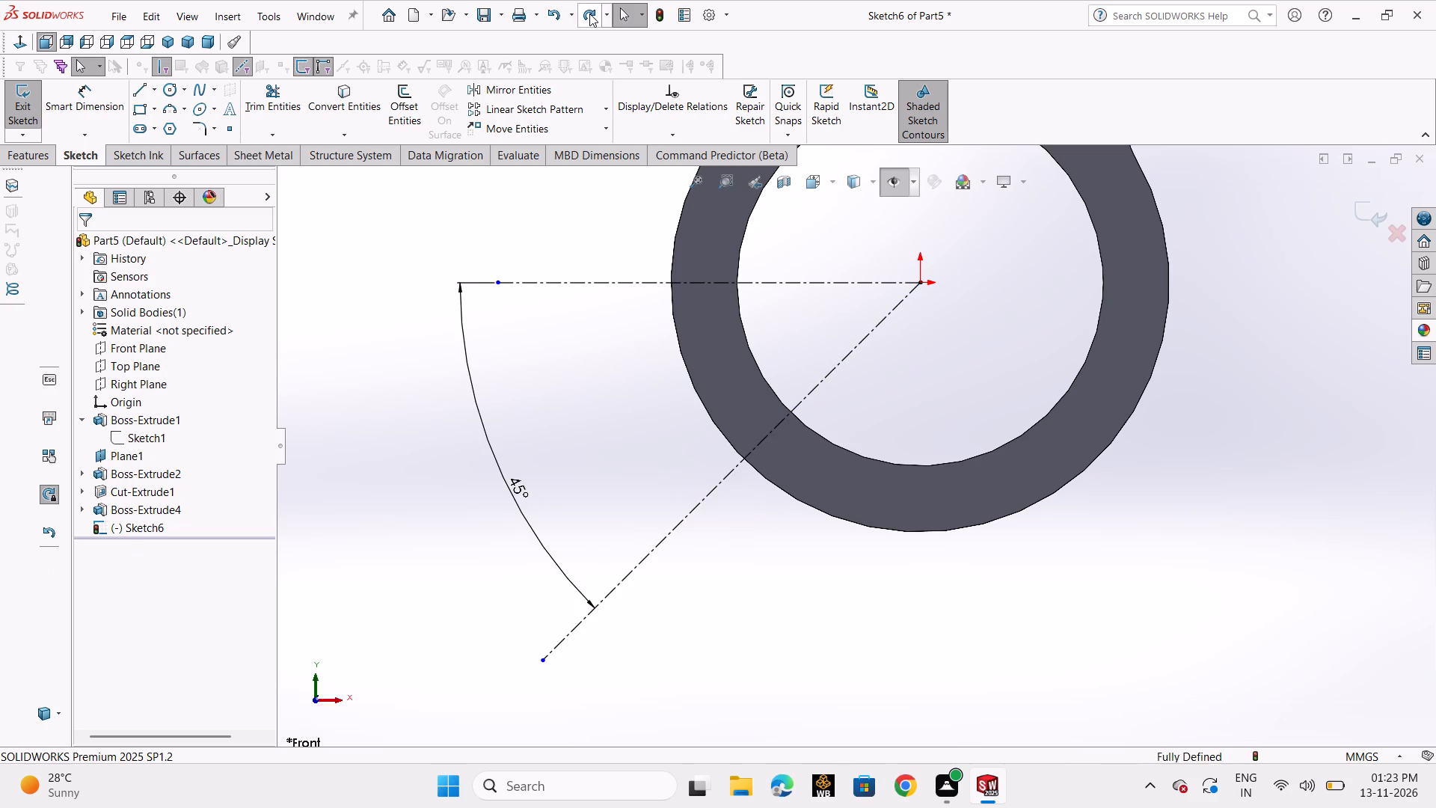
triple_click(589, 13)
double_click(589, 13)
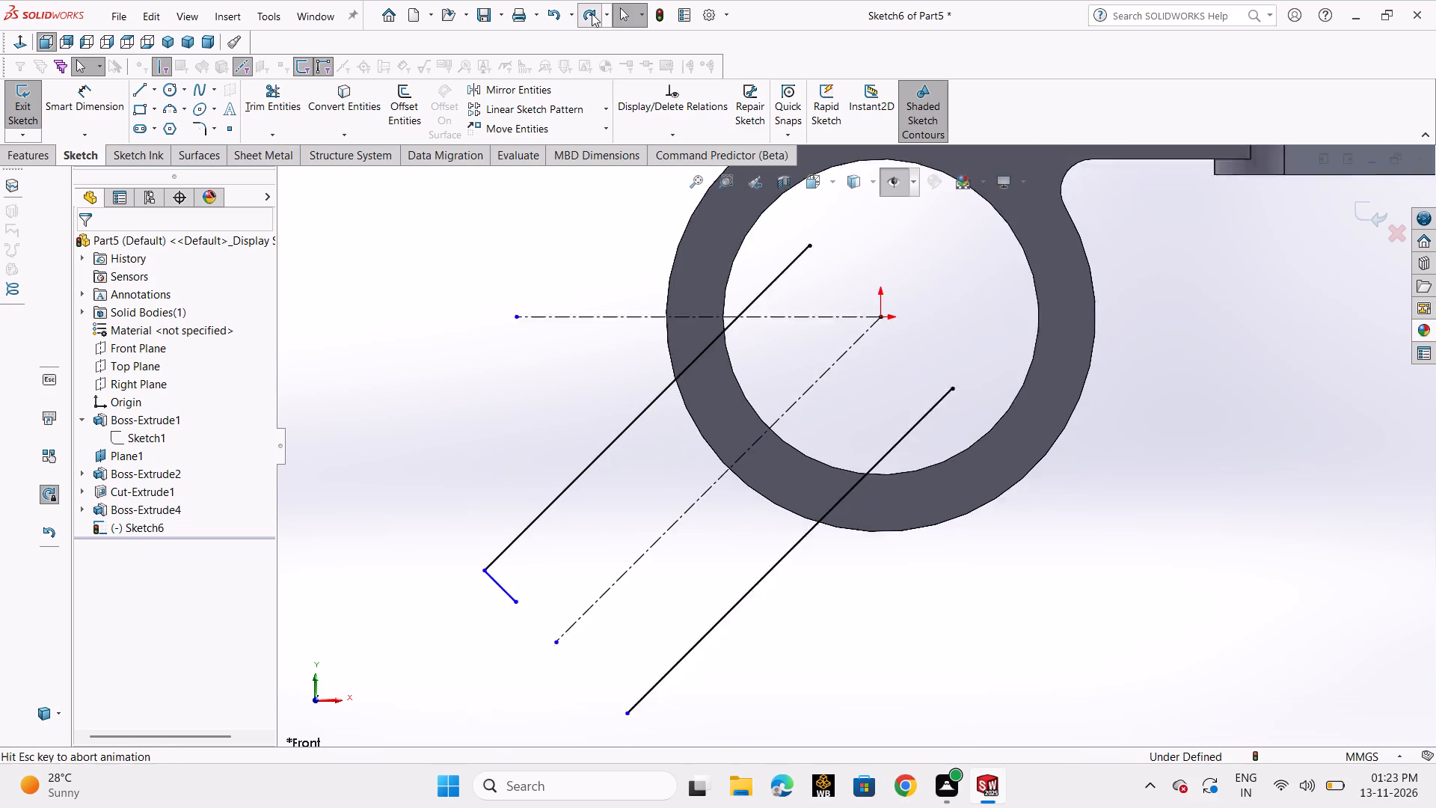
click(592, 13)
click(592, 13)
double_click(592, 13)
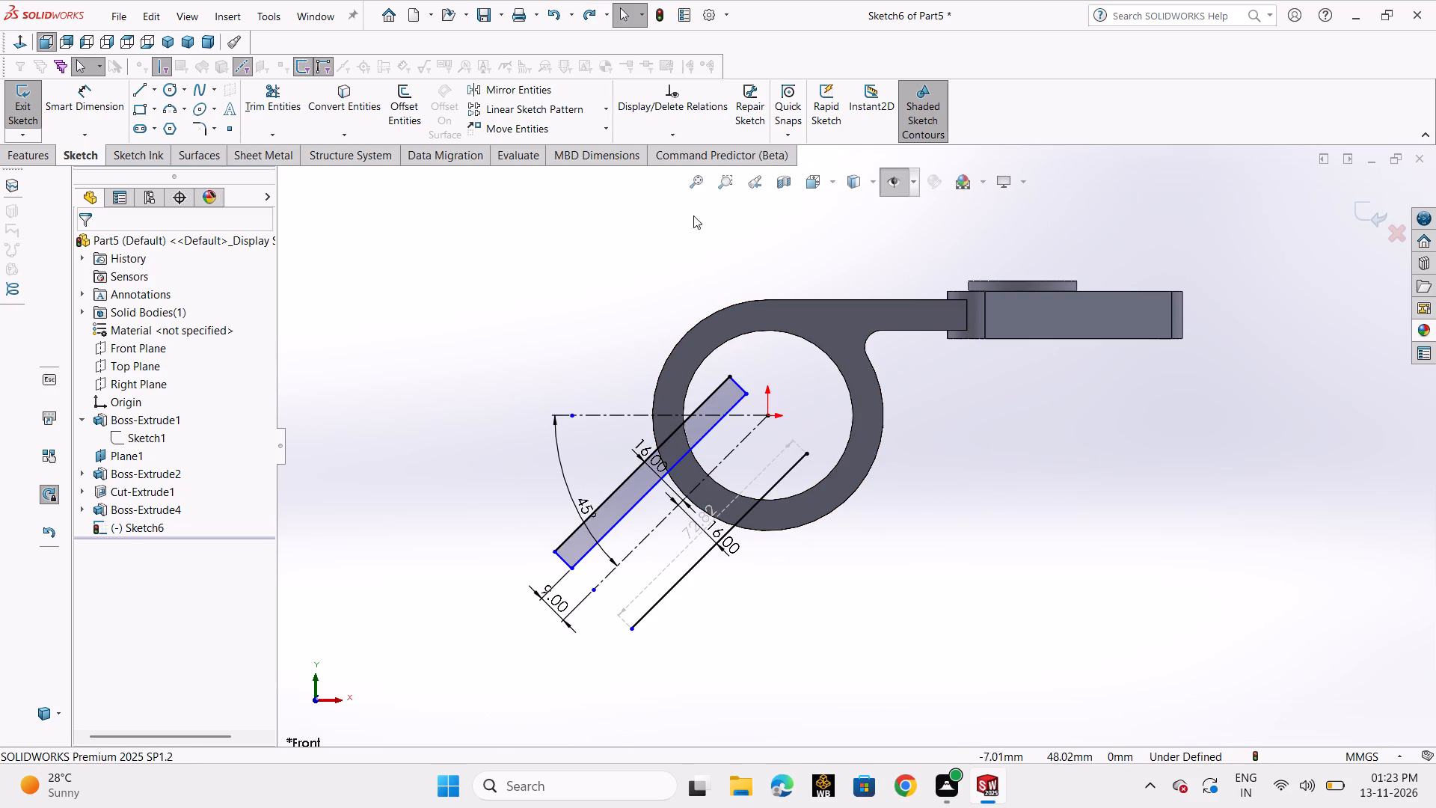
Trim away the leftover parallel line on the opposite side of the 45° centerline from the strip.
click(263, 105)
scroll(676, 363, down, 3)
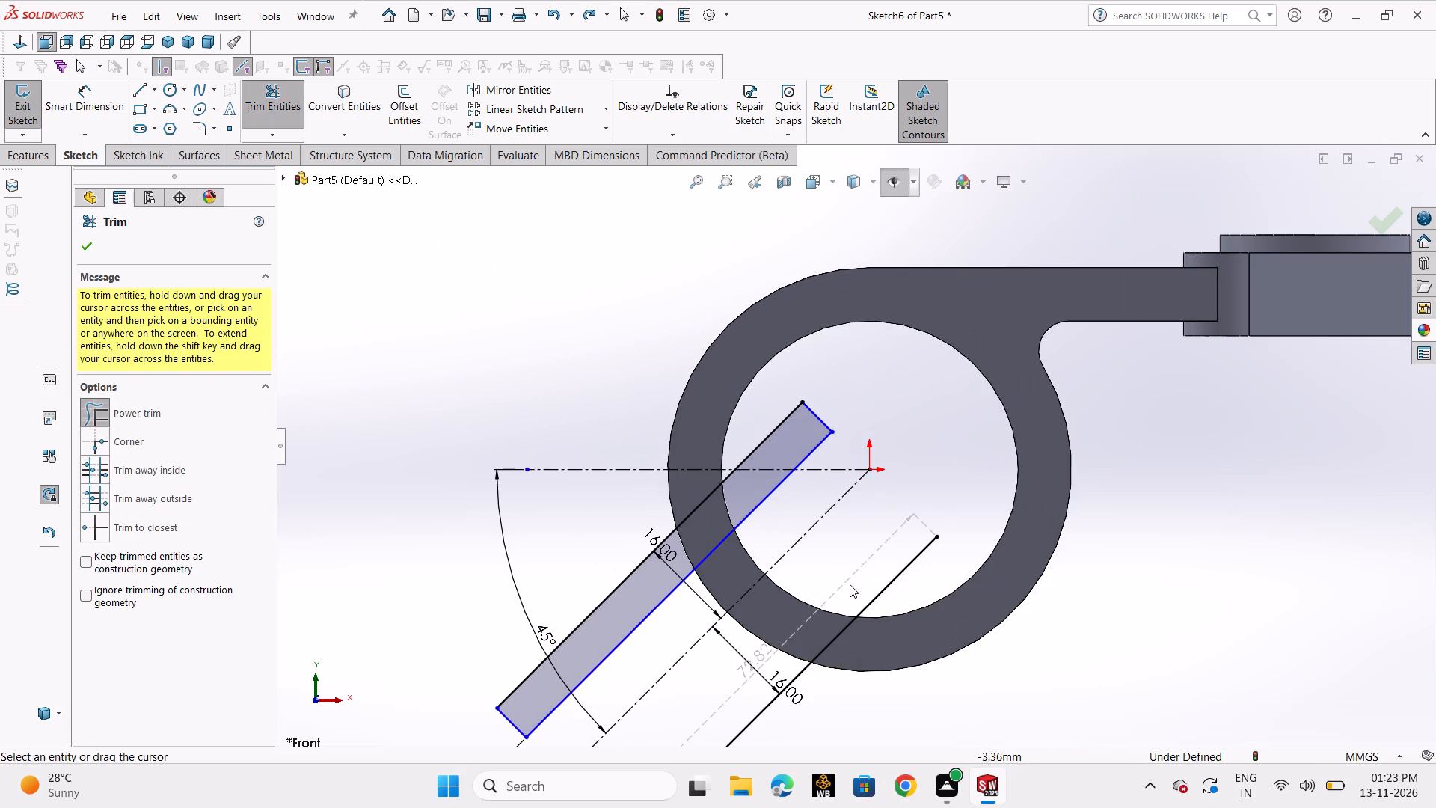
drag(919, 589, 879, 523)
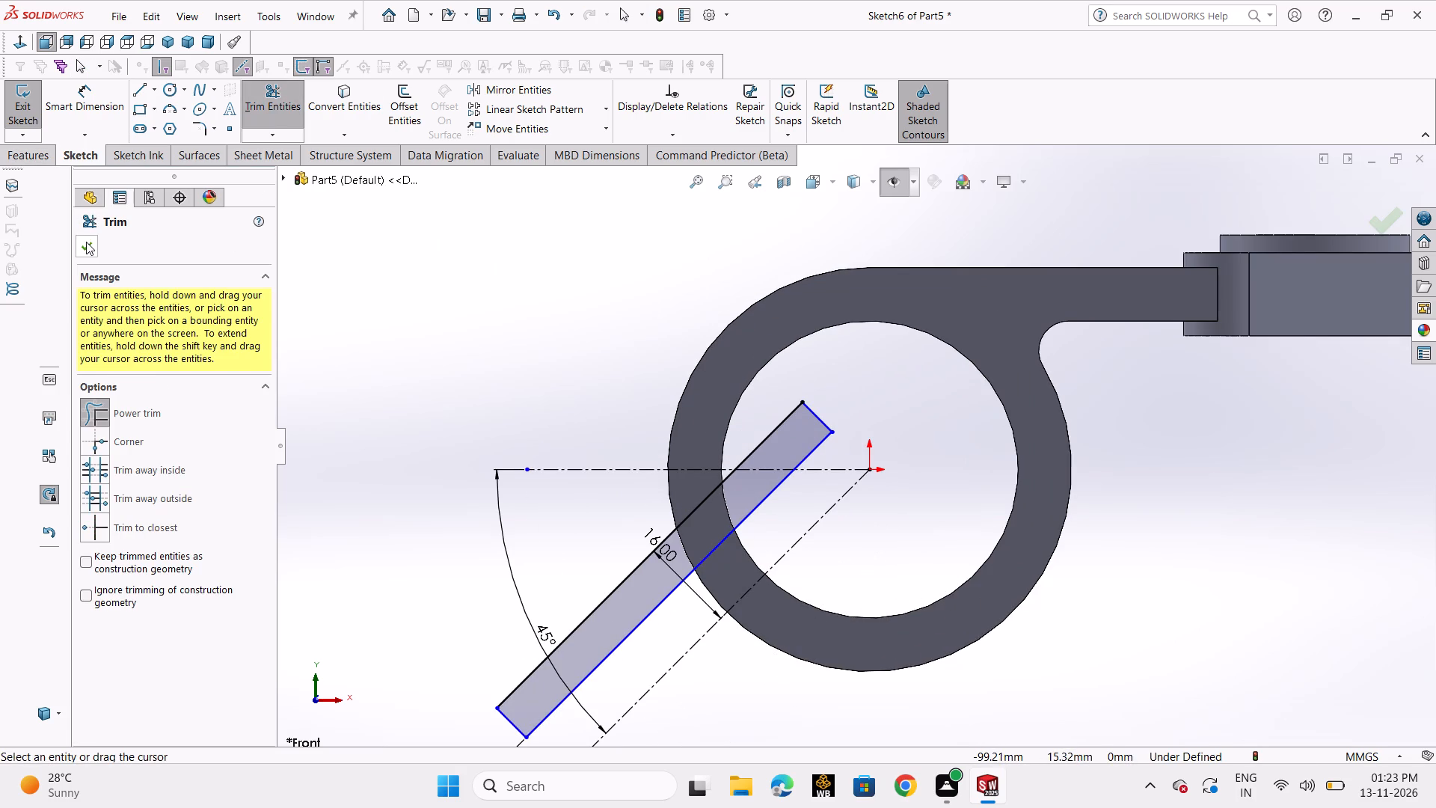
click(87, 242)
Convert the ring's outer circular edge into the lug sketch.
click(335, 97)
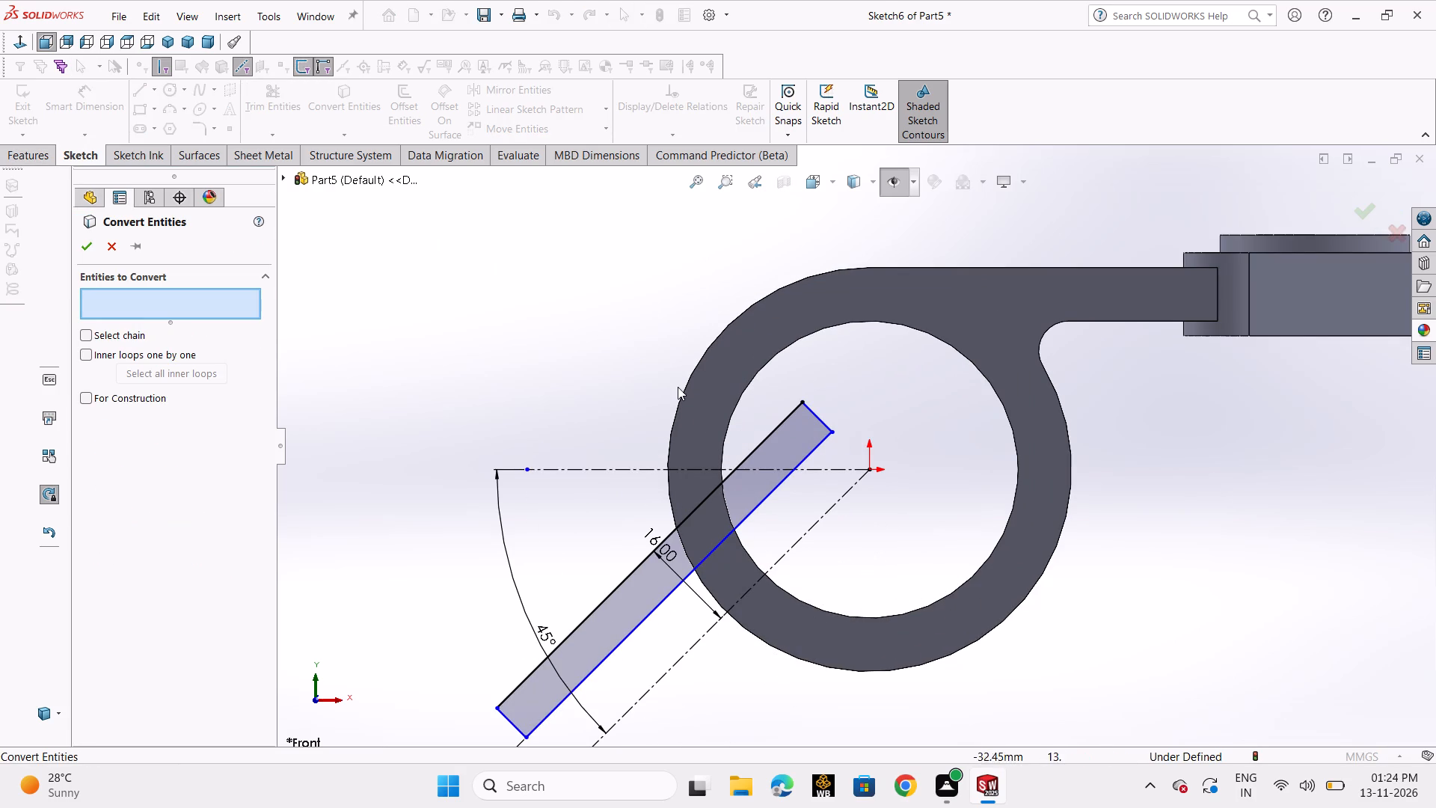
click(683, 394)
click(96, 247)
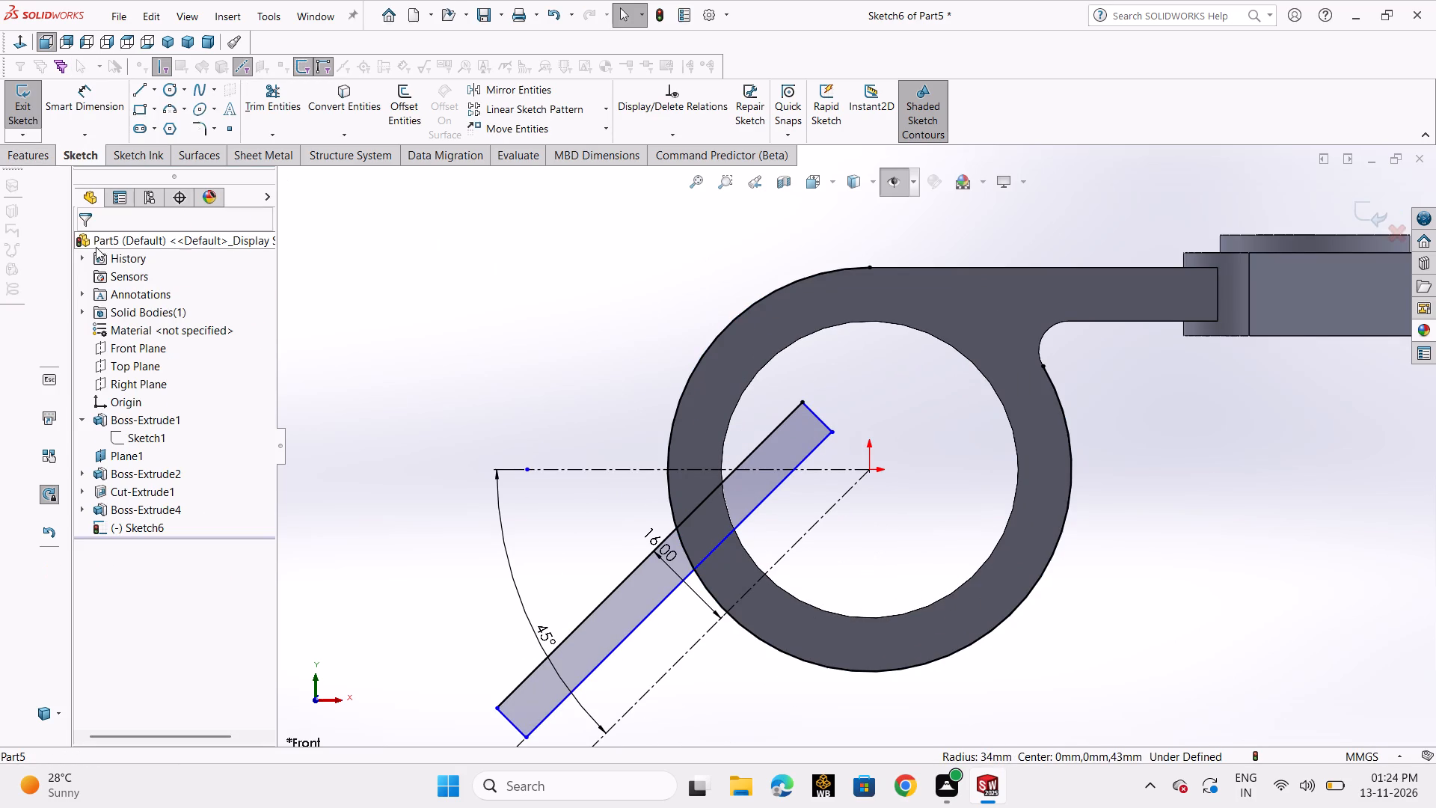
Trim the strip's lines, its inner end and the horizontal centerline back to the converted outer circle.
click(278, 99)
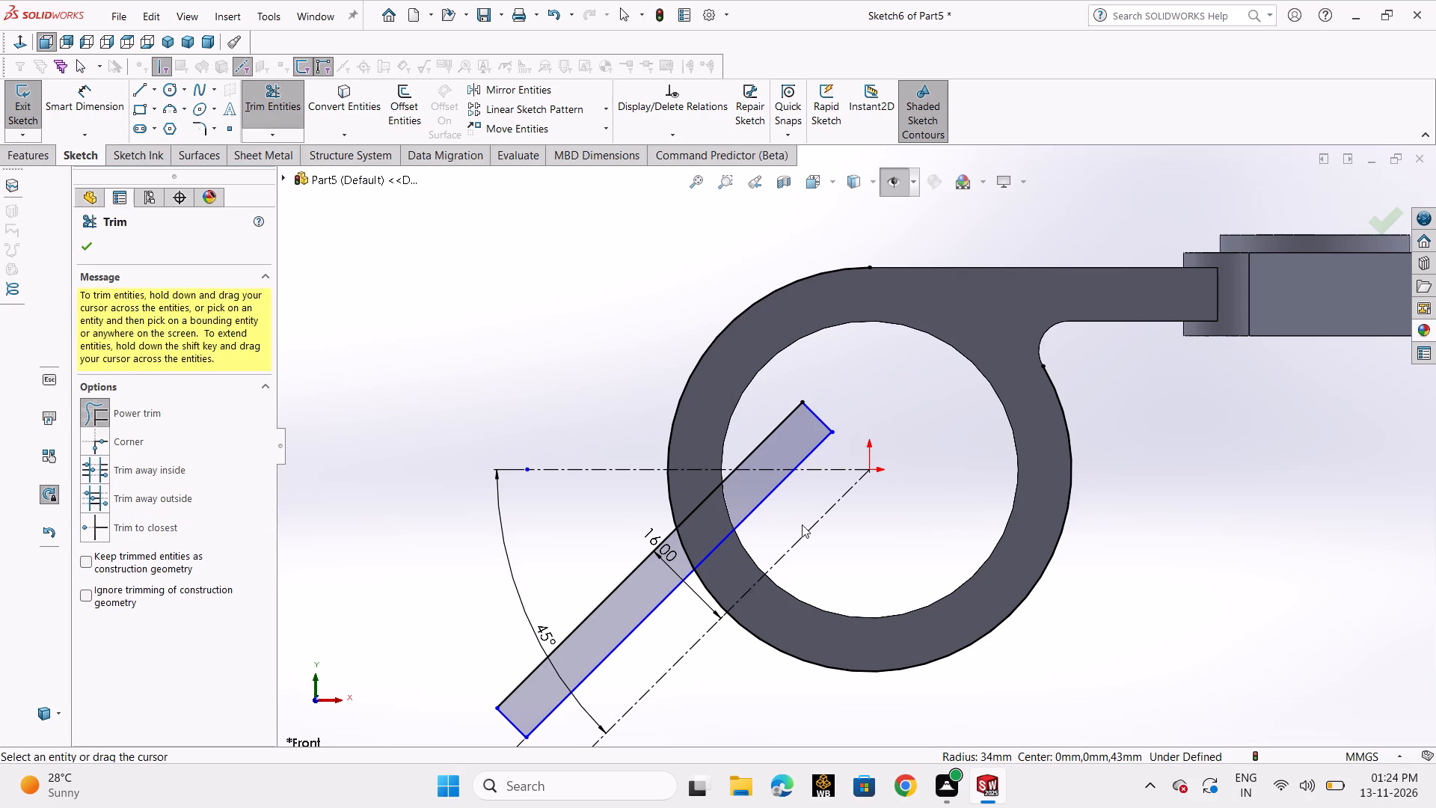
drag(802, 524, 826, 424)
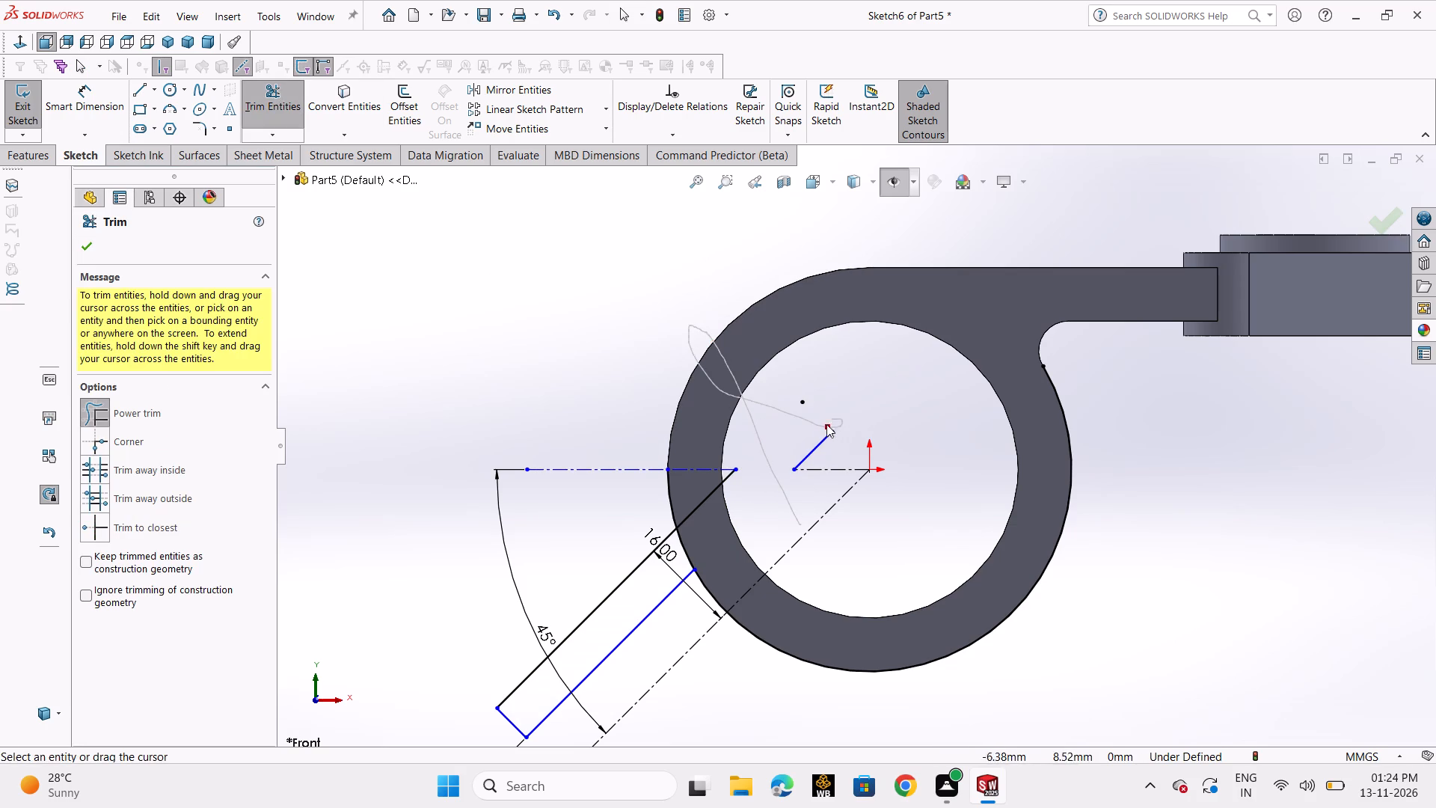
drag(826, 424, 817, 473)
drag(725, 542, 705, 465)
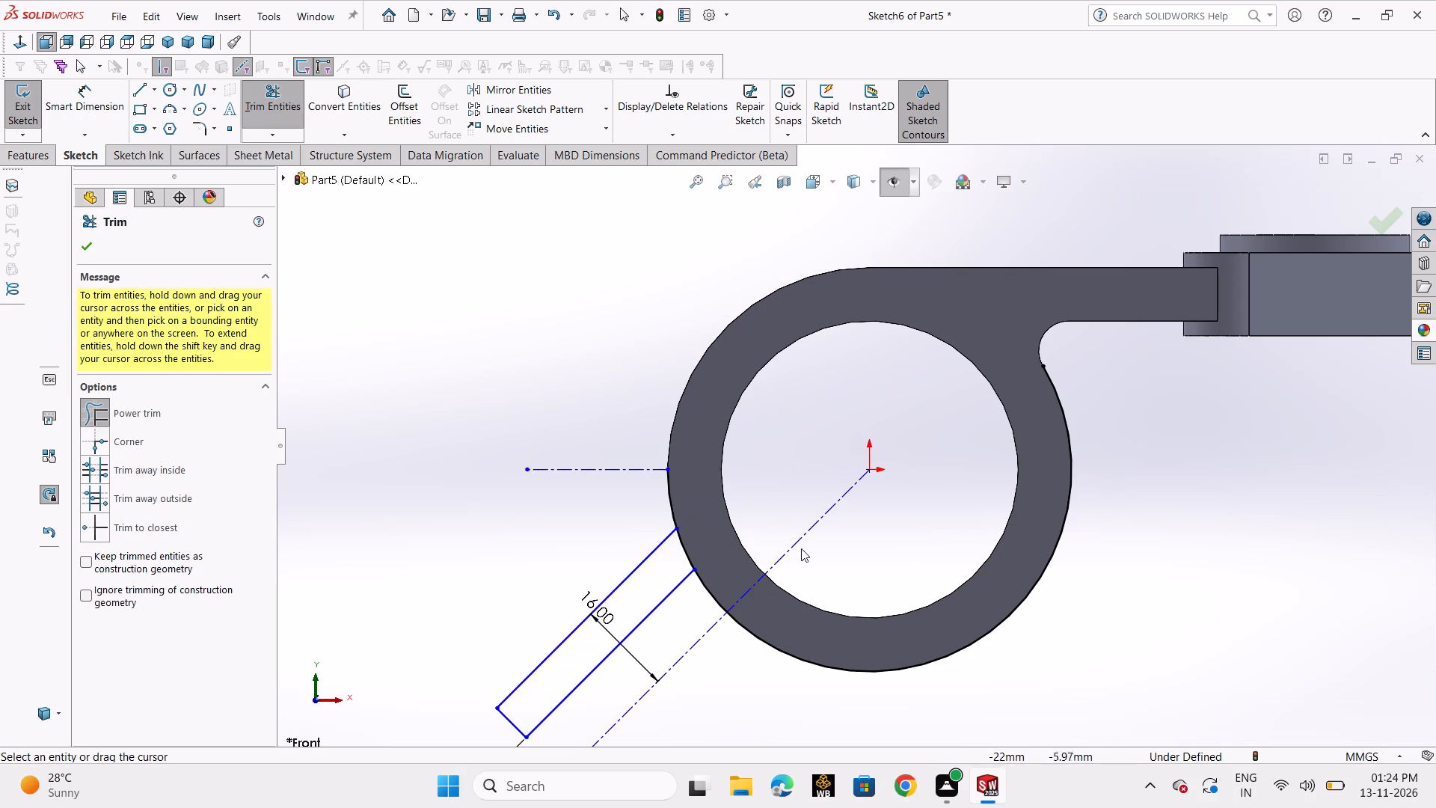
Trim the converted outer circle down to the short arc between the strip's two lines, closing the profile.
drag(838, 565, 709, 737)
drag(736, 560, 703, 608)
scroll(714, 596, down, 1)
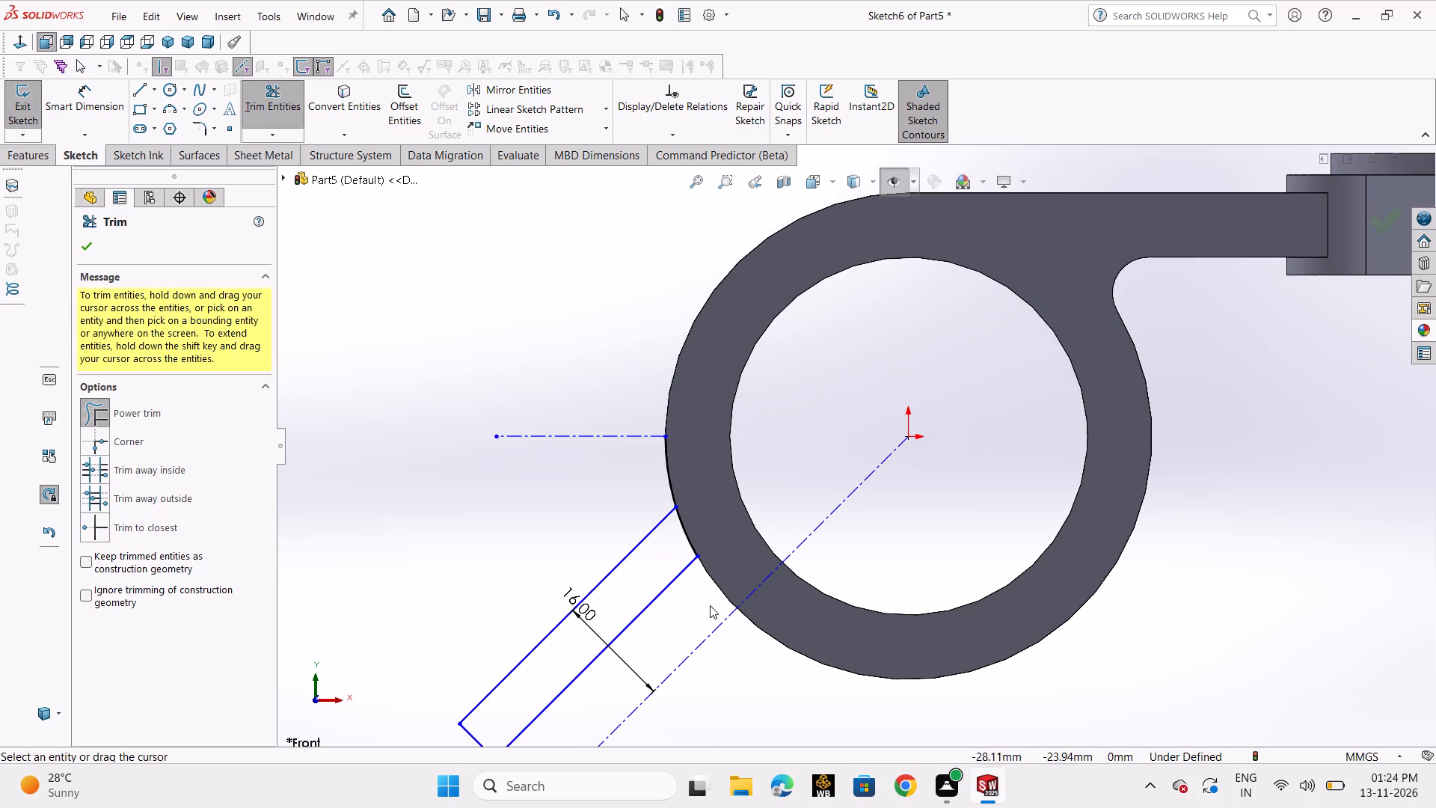
drag(895, 709, 933, 529)
drag(691, 441, 642, 501)
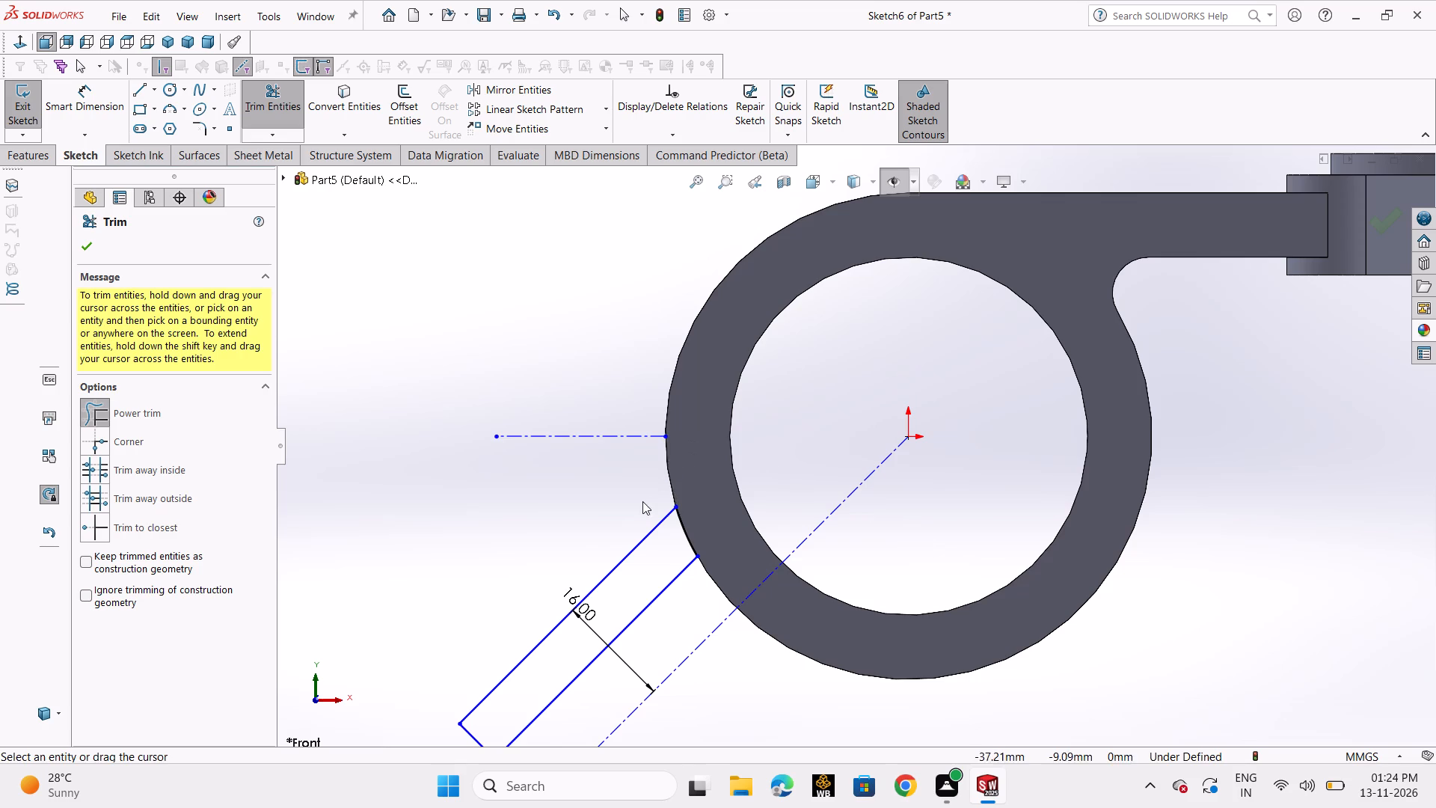
click(90, 252)
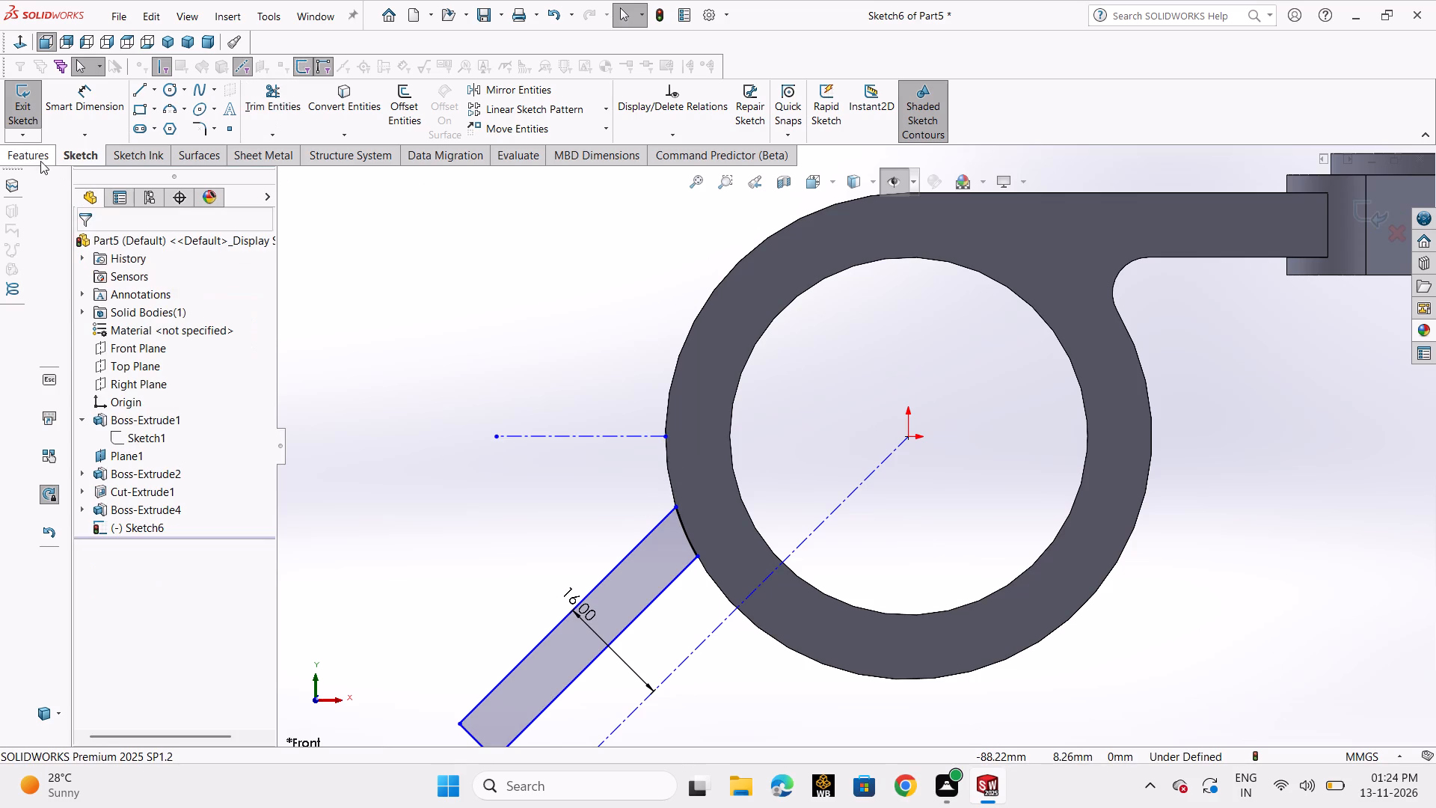
Revolve the shortened strip profile 360° about the 45° centerline, merging it with the ring.
click(29, 154)
click(66, 111)
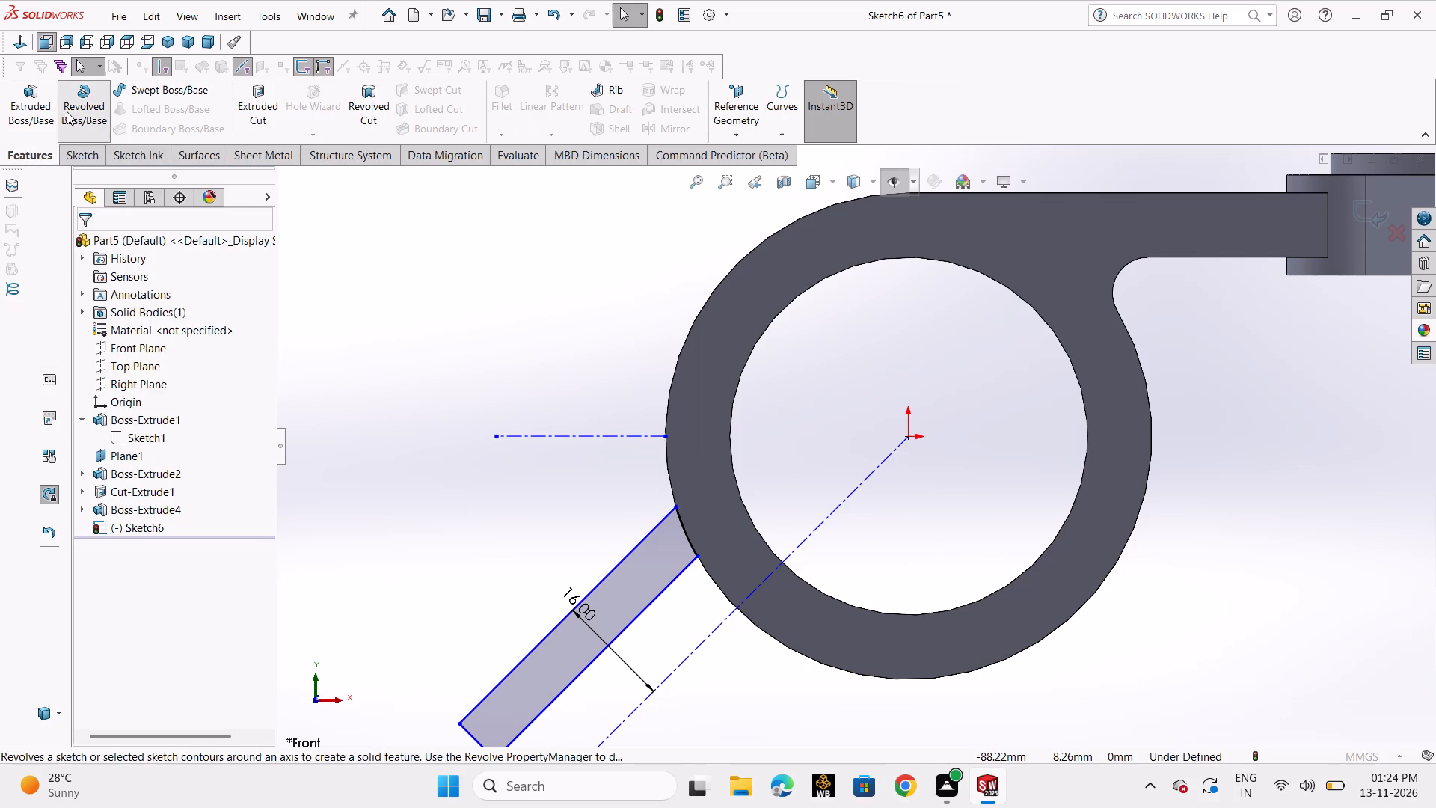
click(722, 626)
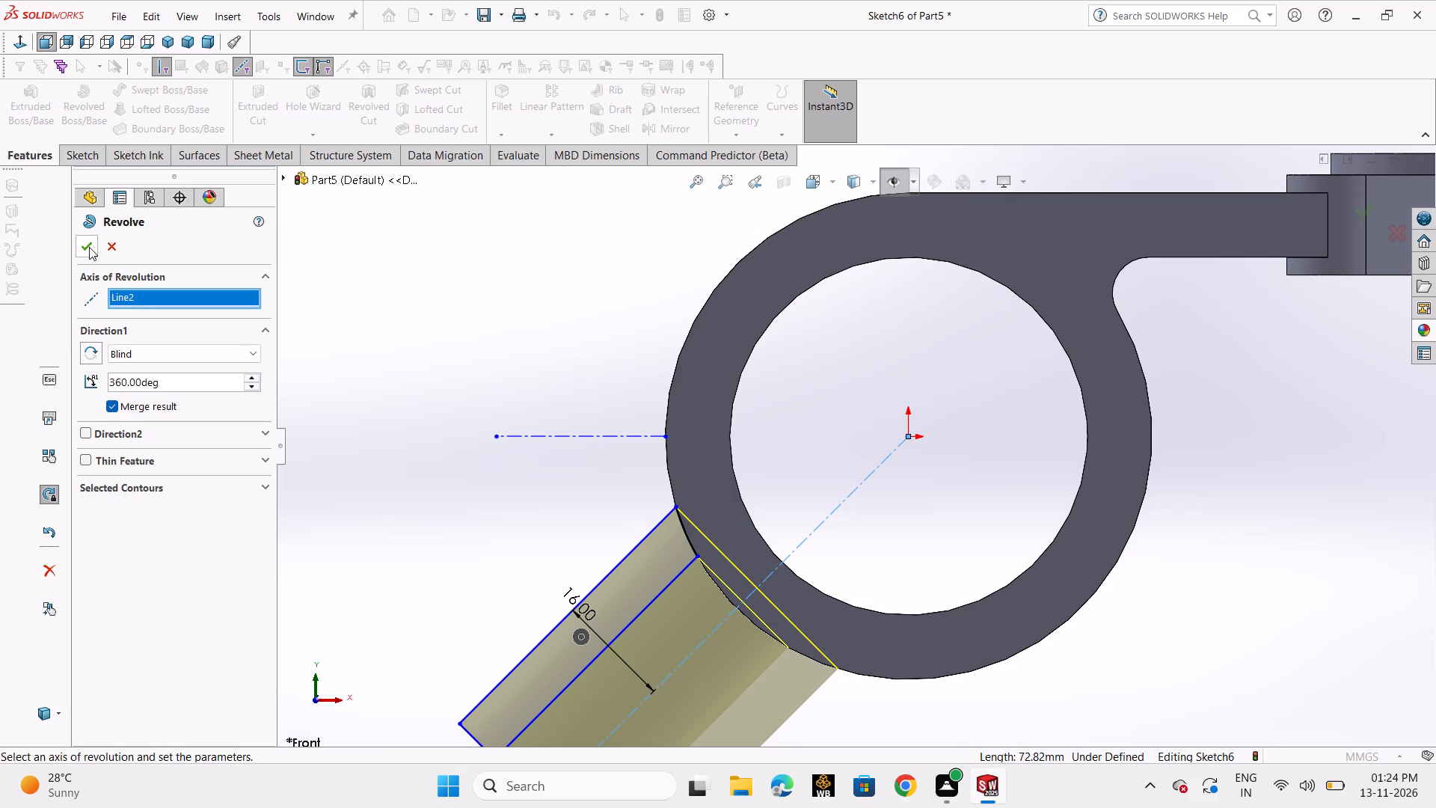
click(89, 247)
scroll(509, 541, up, 2)
click(489, 607)
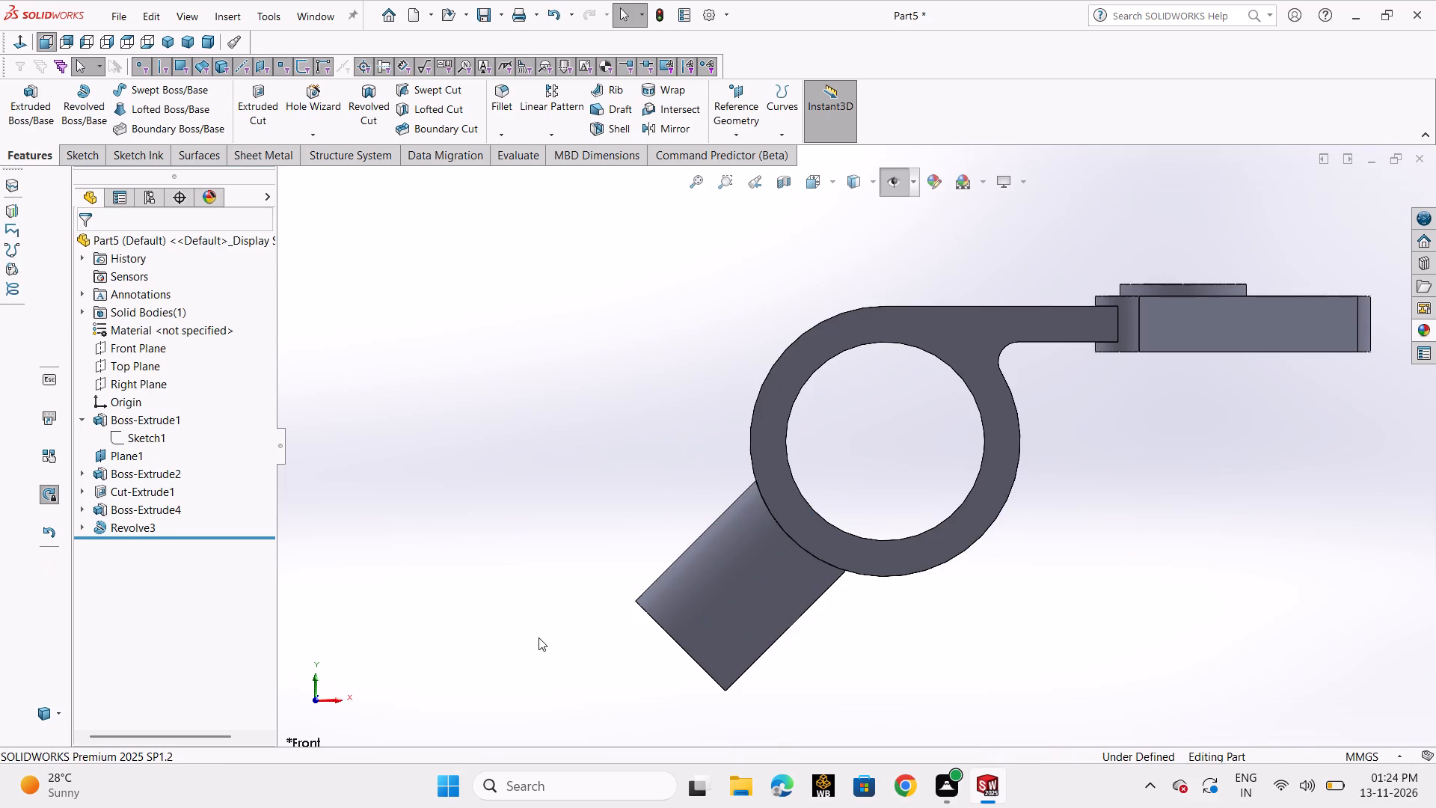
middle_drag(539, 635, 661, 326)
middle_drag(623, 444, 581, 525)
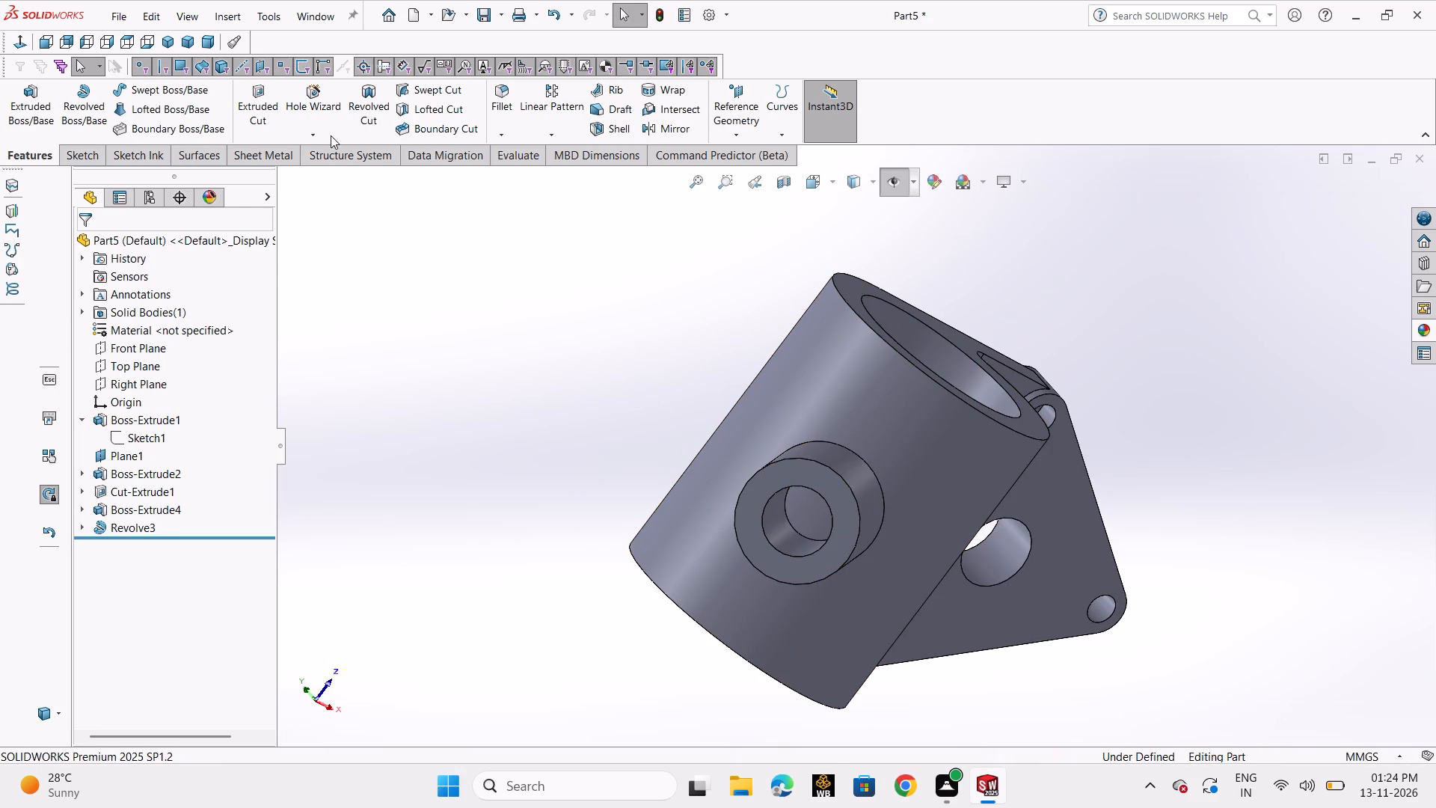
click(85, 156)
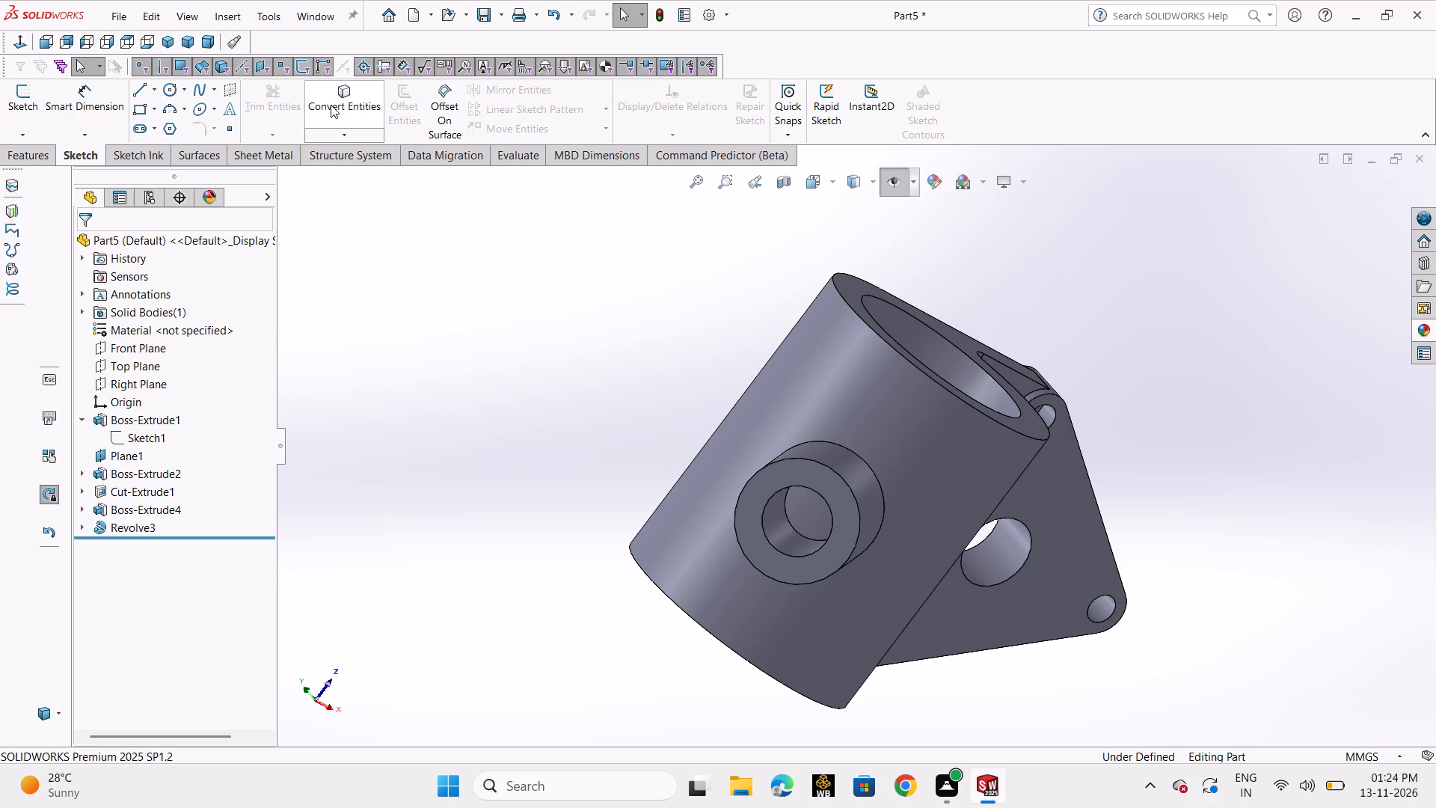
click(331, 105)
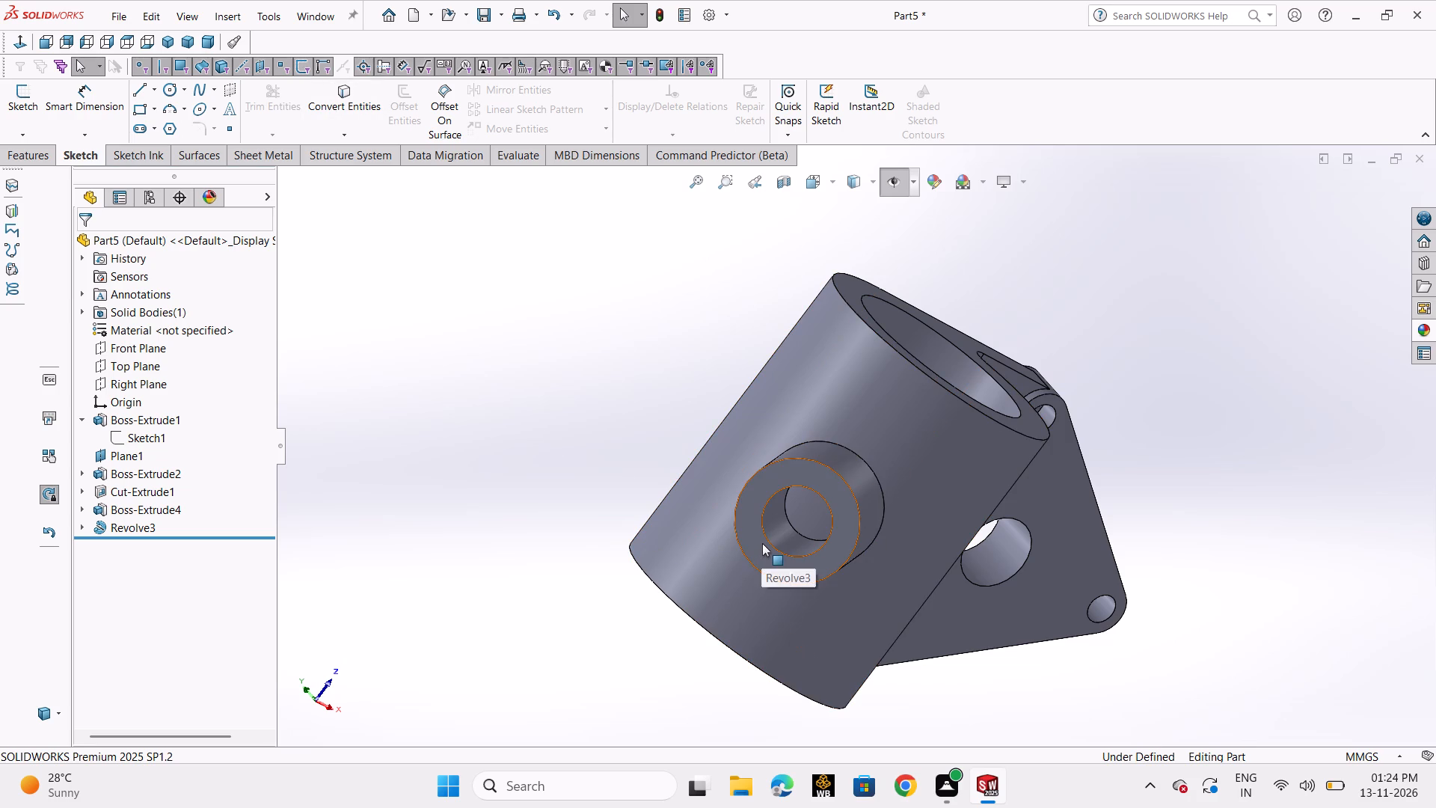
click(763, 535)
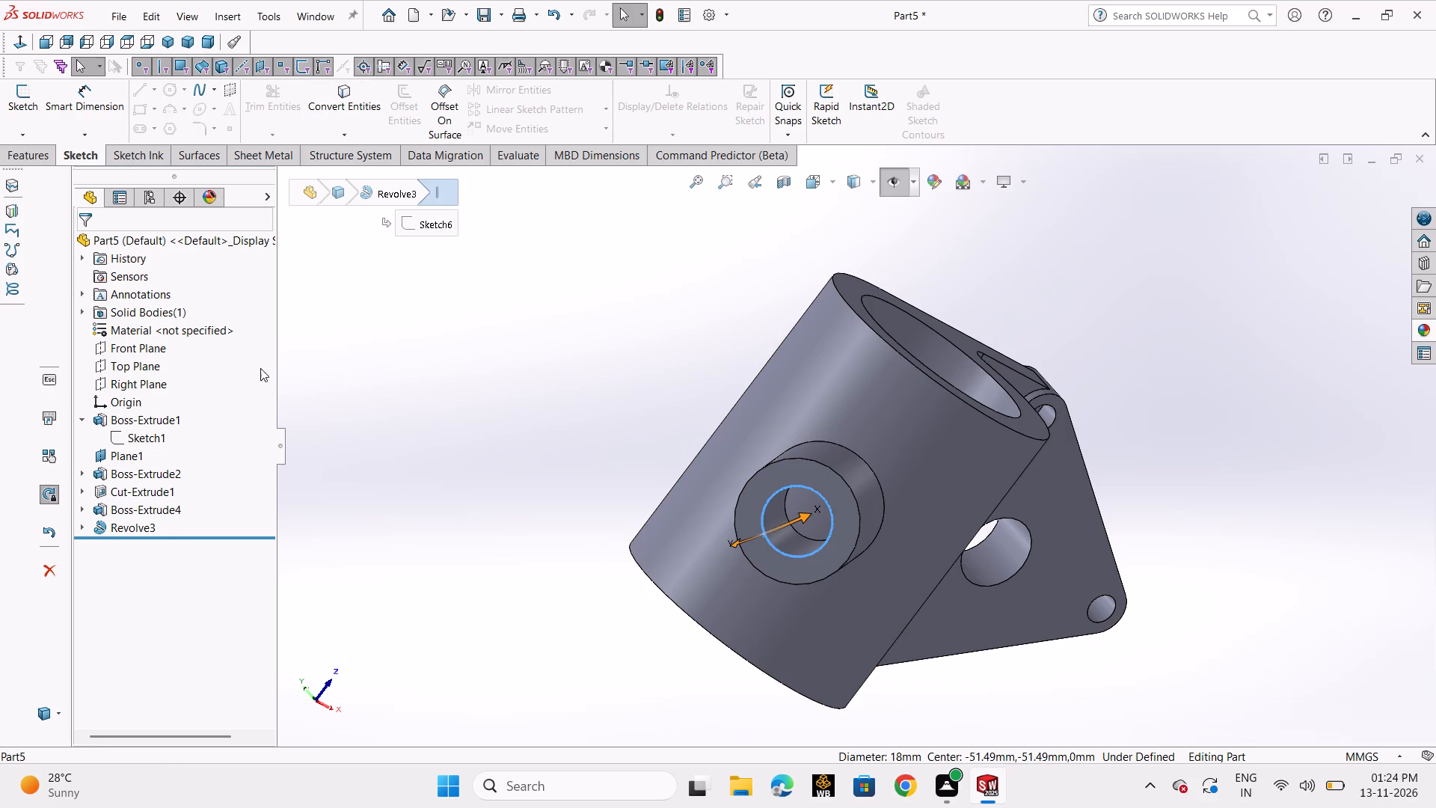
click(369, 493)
Start an extruded-cut sketch on the lug's flat end face and convert the lug's inner circular bore edge into it.
middle_drag(521, 494, 529, 423)
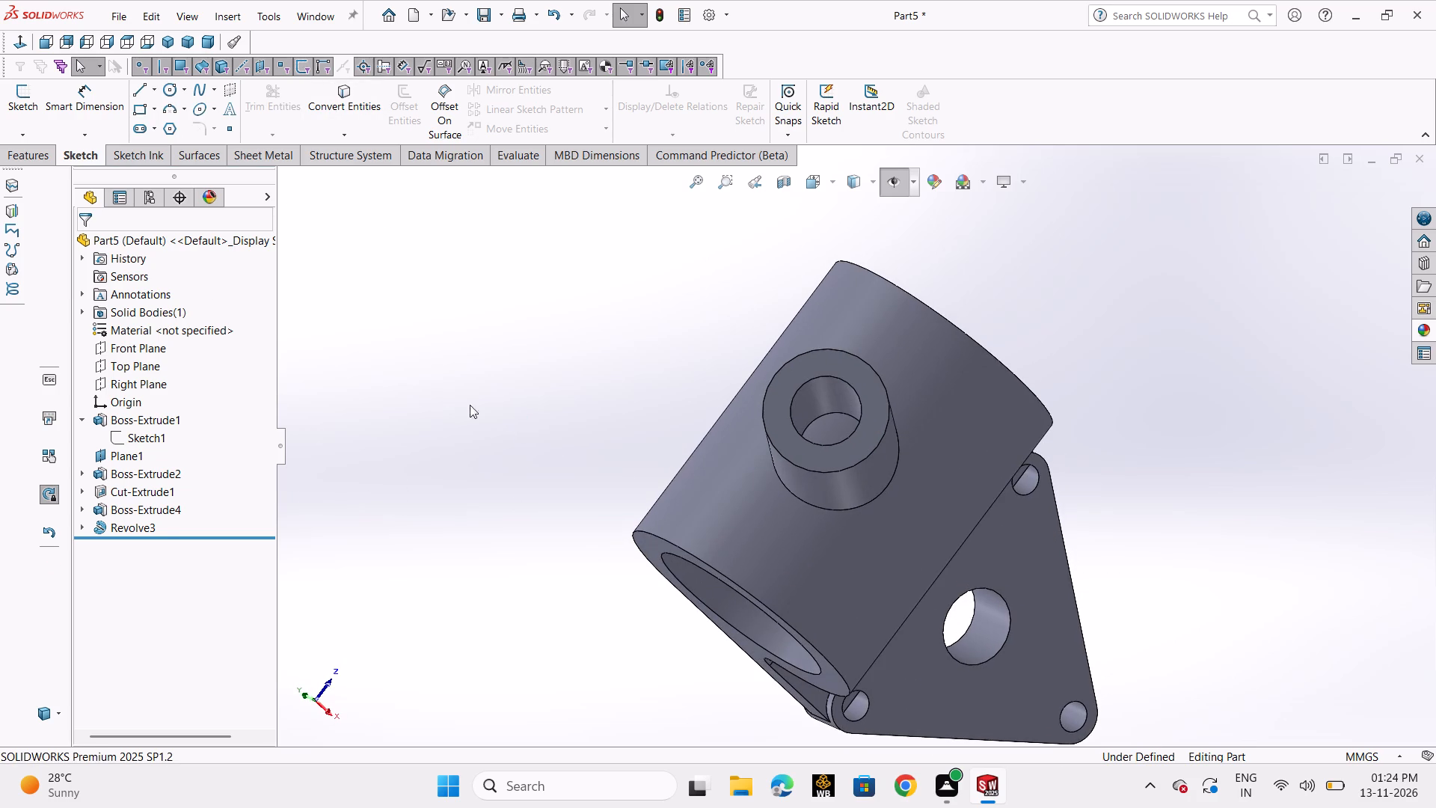
click(21, 153)
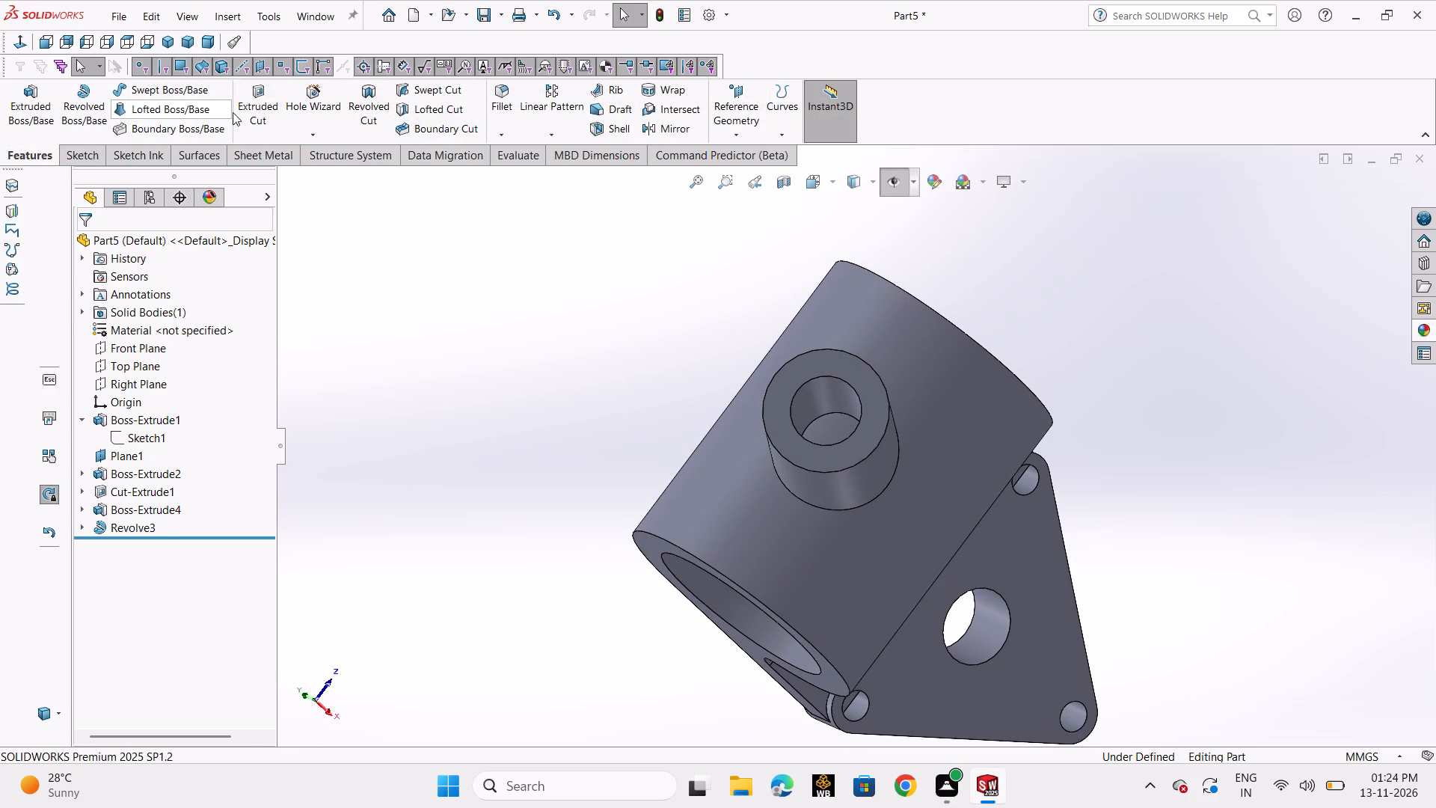
click(249, 114)
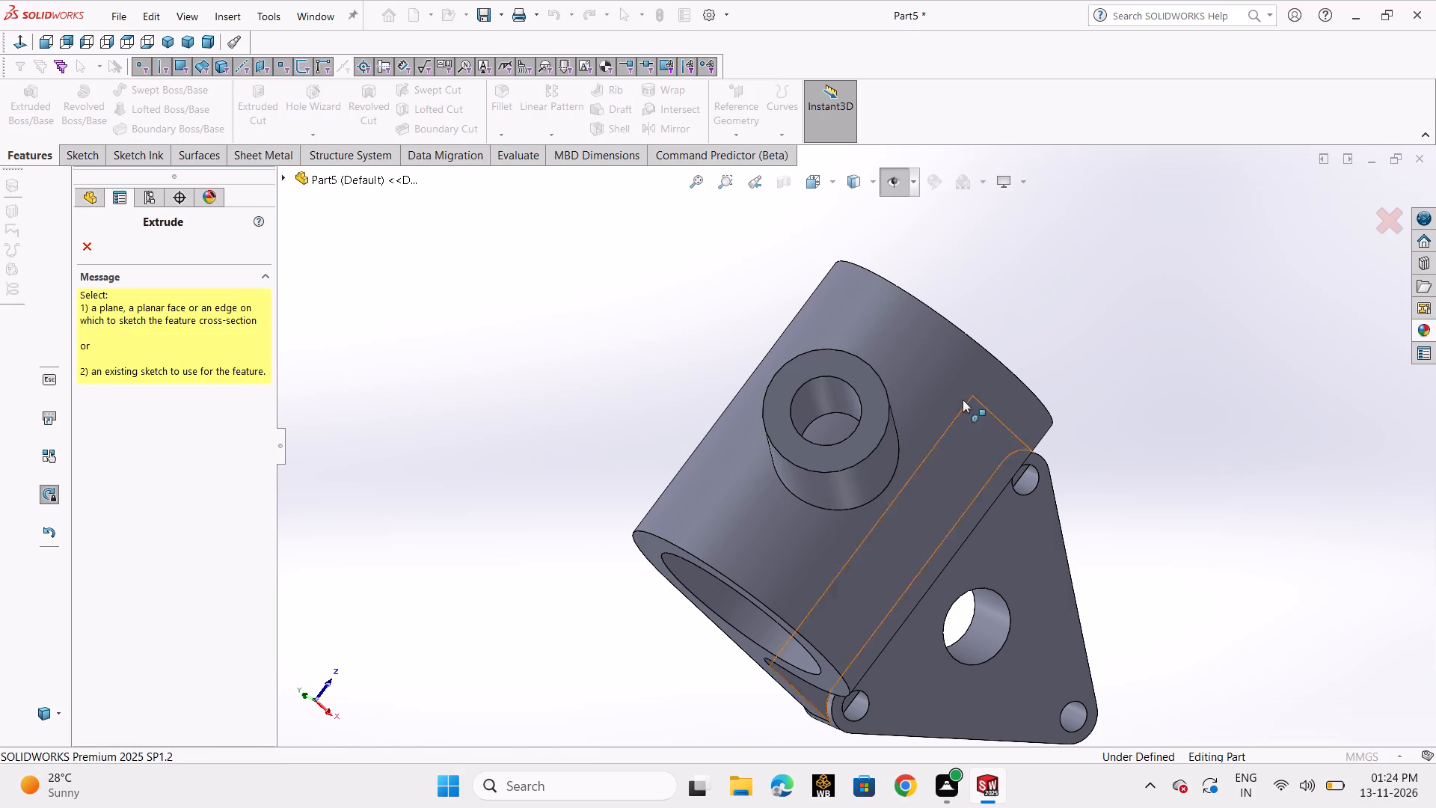
click(875, 387)
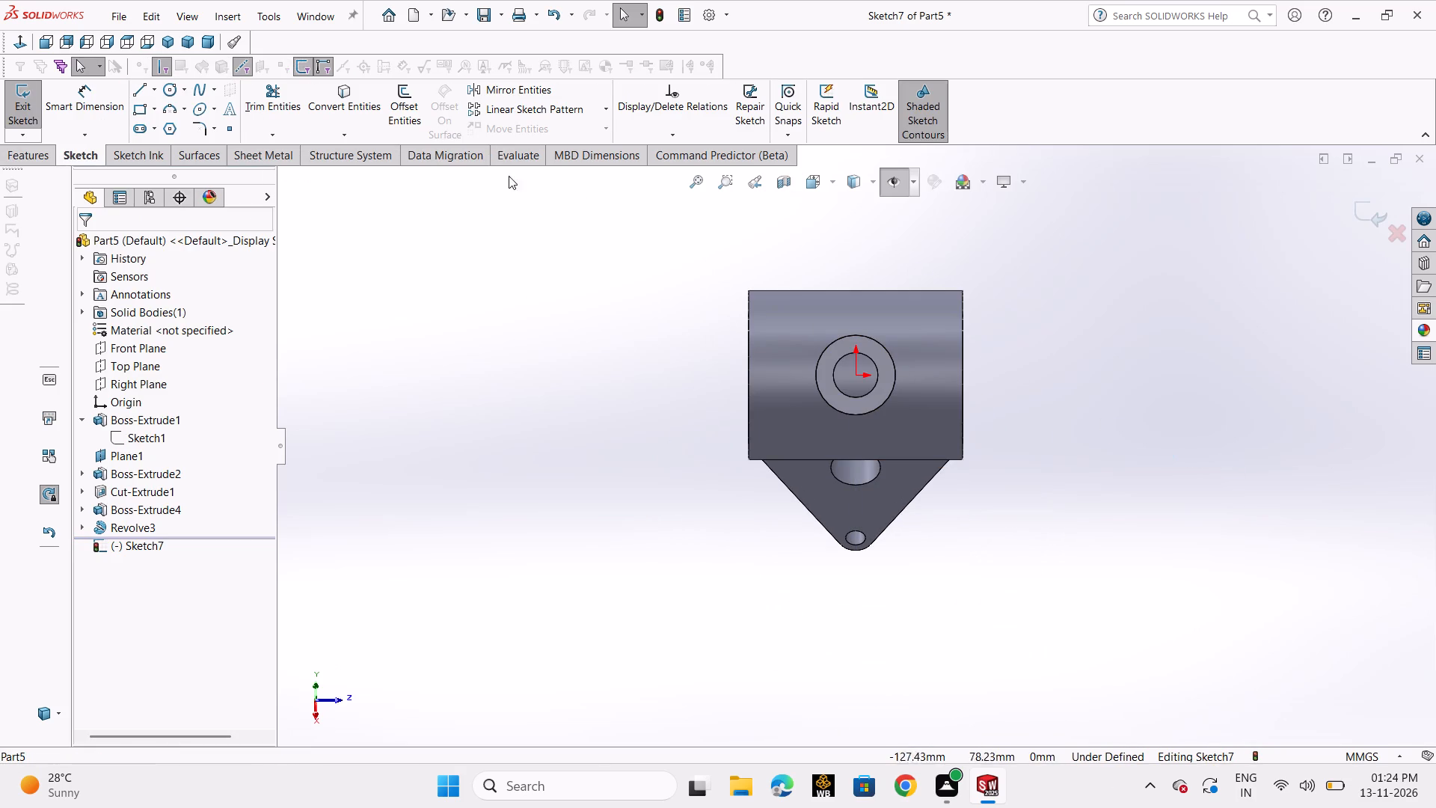
click(337, 113)
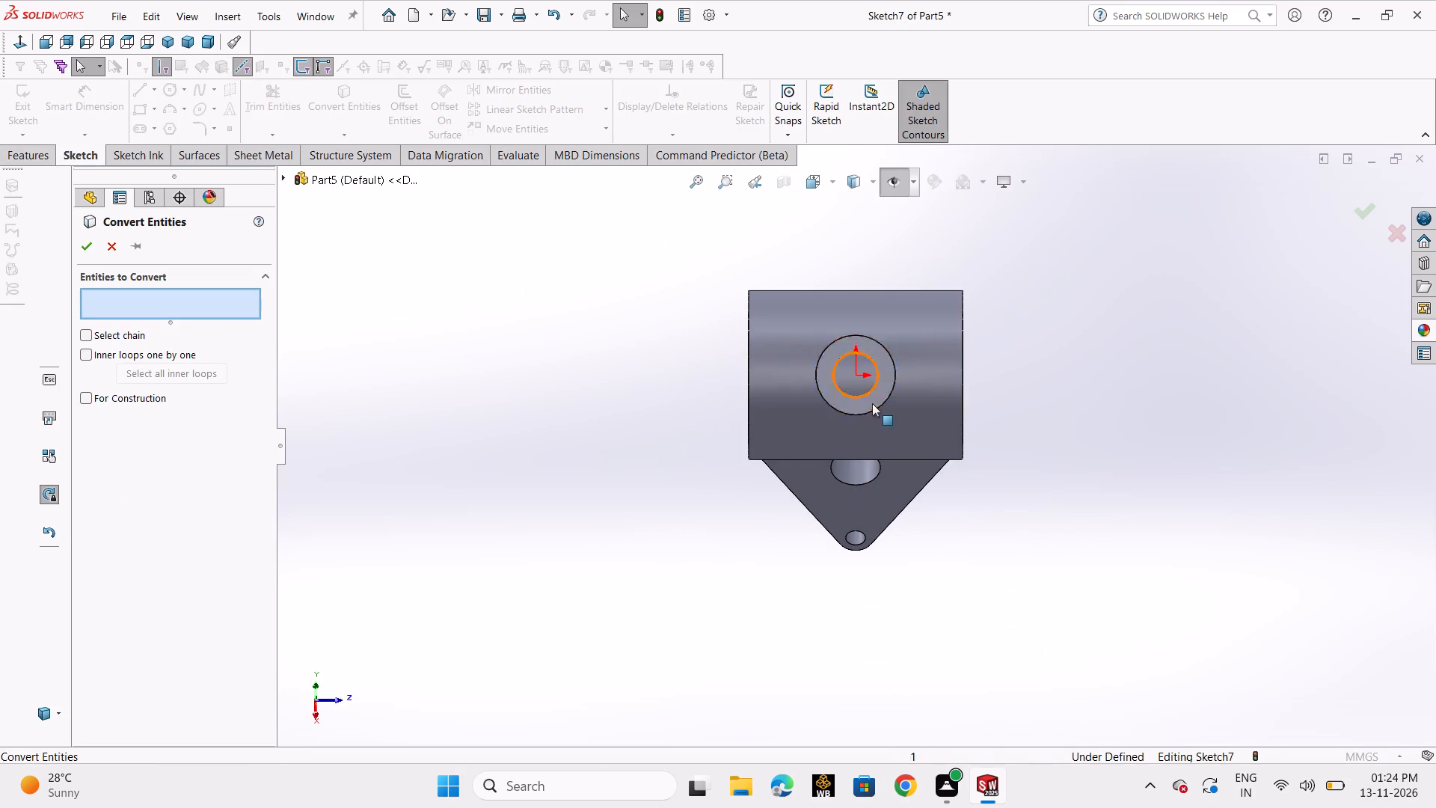
click(844, 394)
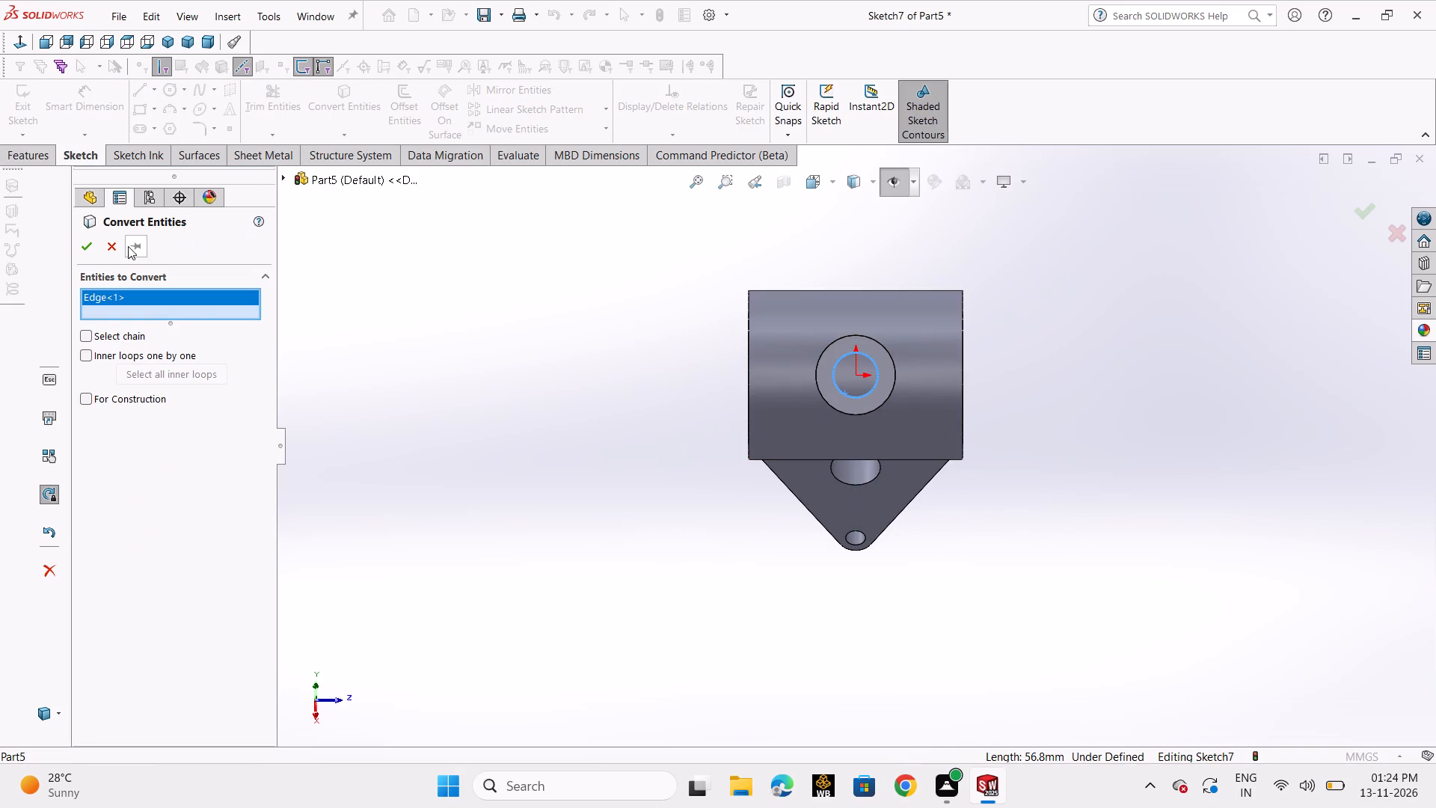
click(82, 248)
Cut-extrude the converted circle with a Mid Plane depth of 135 mm, through the lug and the adjacent ring wall.
middle_drag(1028, 373, 951, 438)
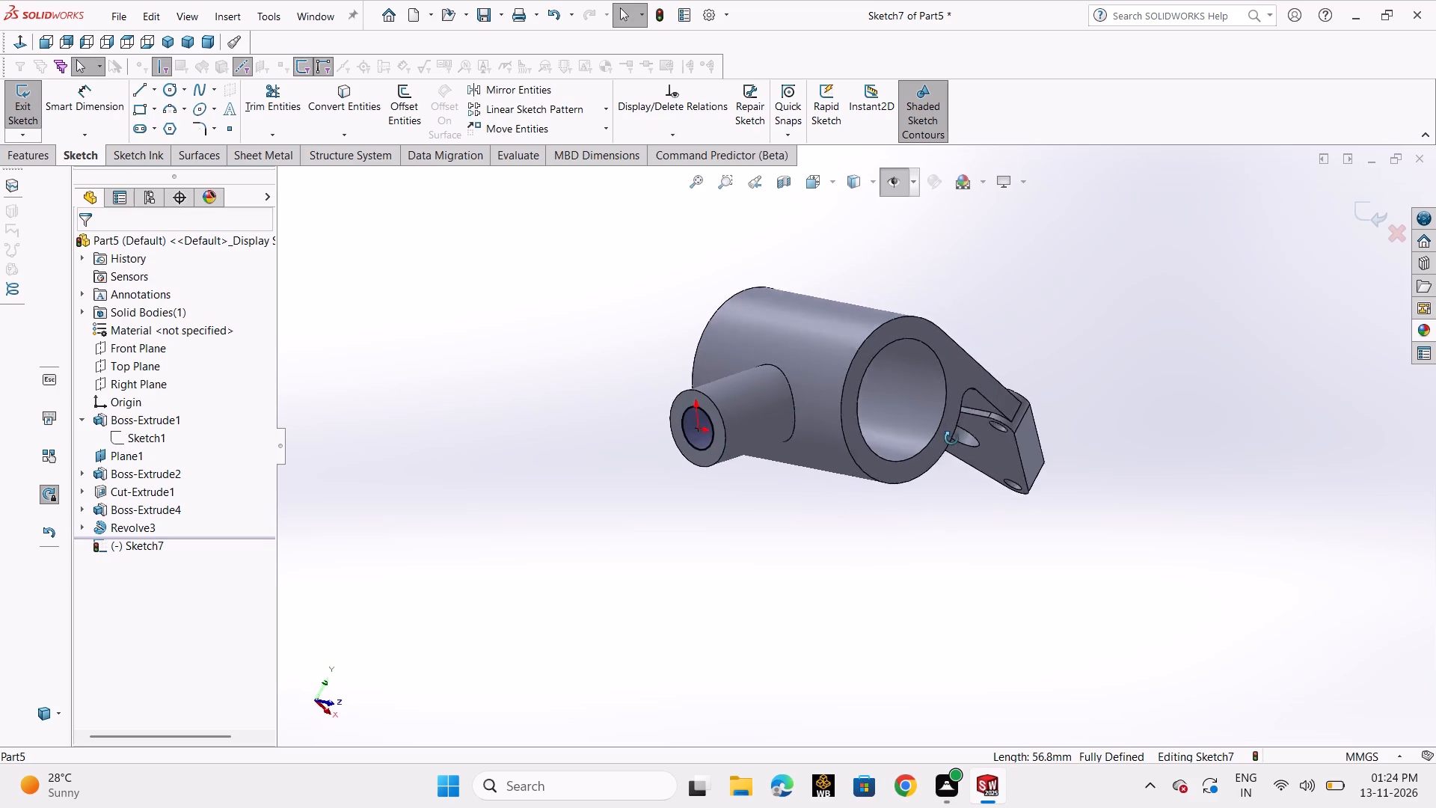
middle_drag(951, 438, 929, 488)
click(37, 157)
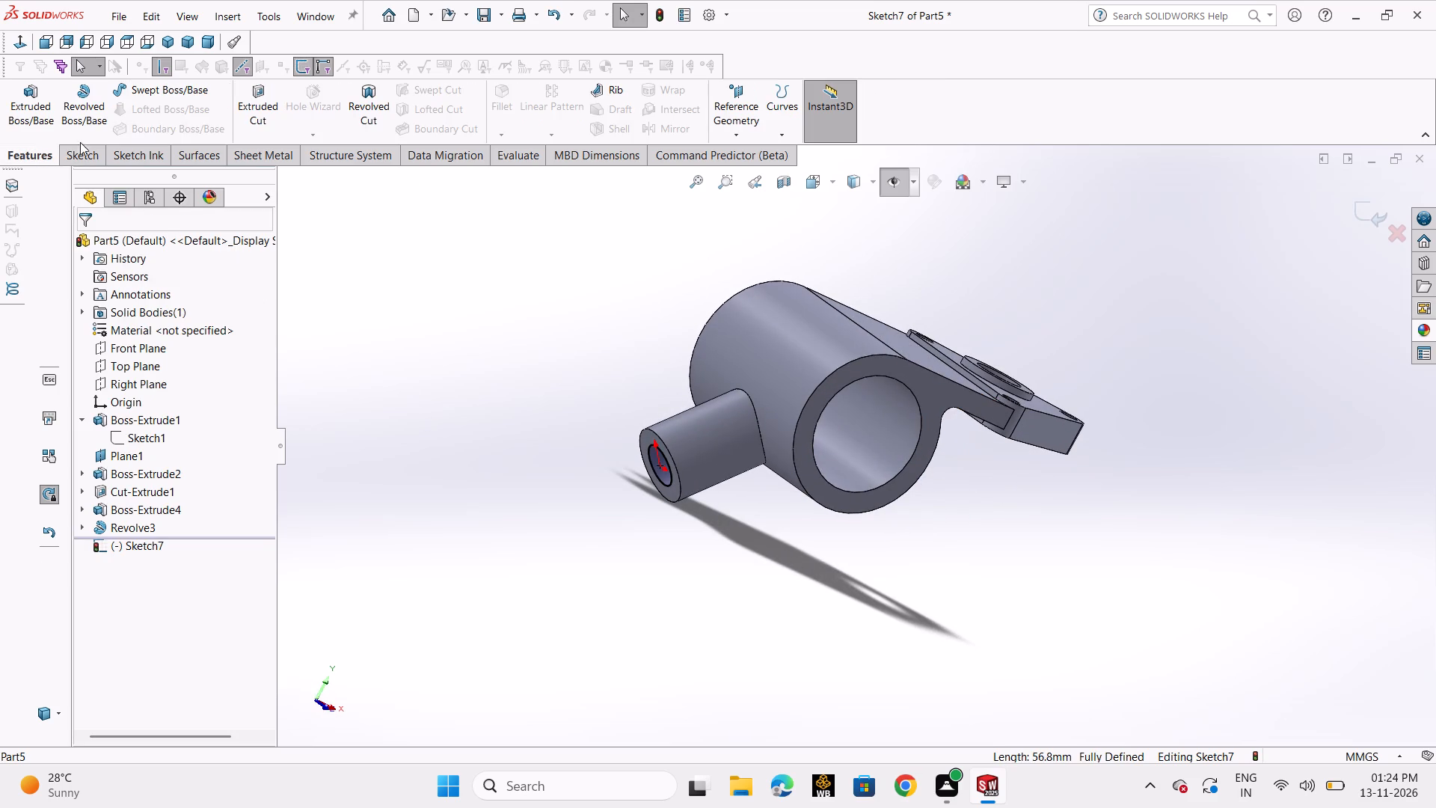
click(255, 112)
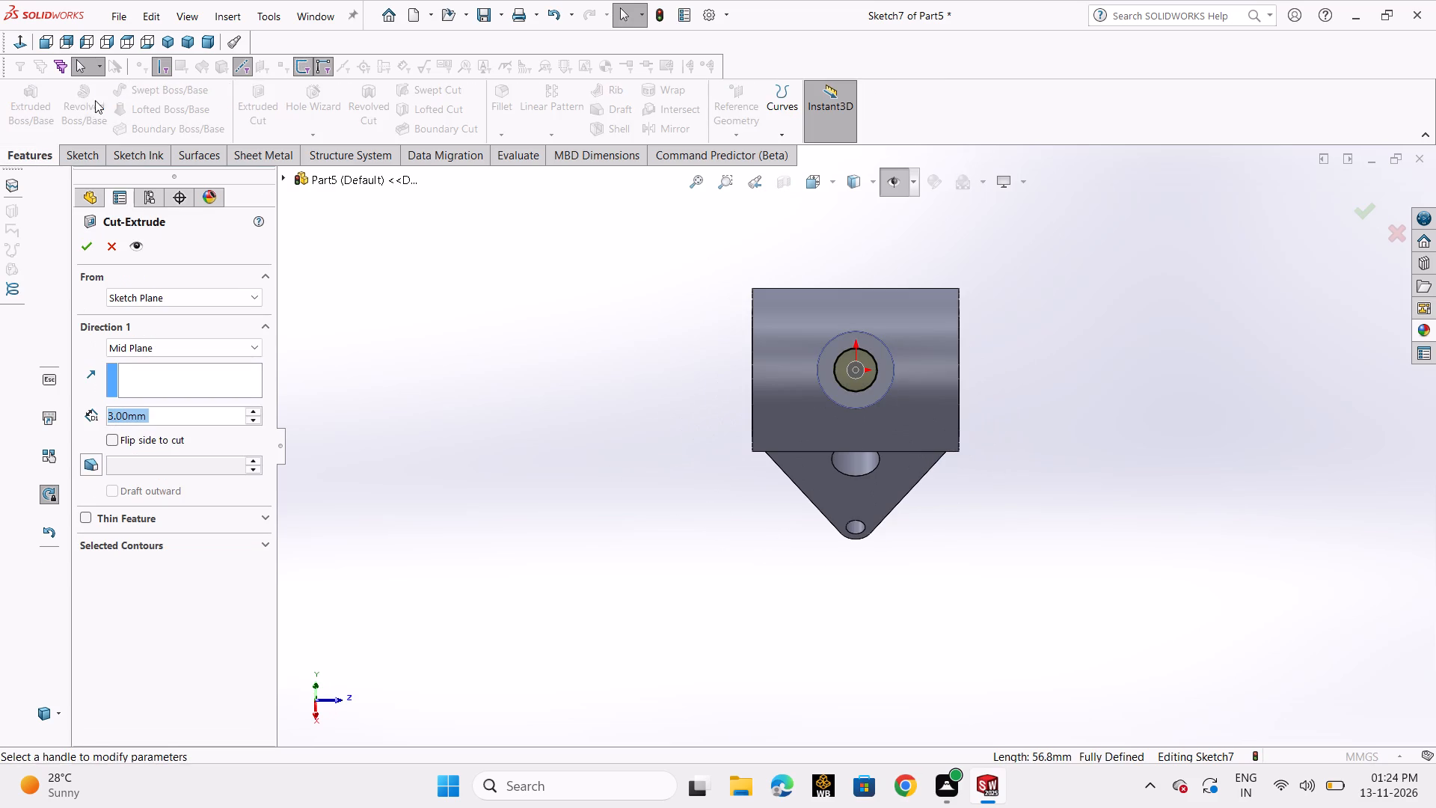
middle_drag(1310, 419, 1289, 426)
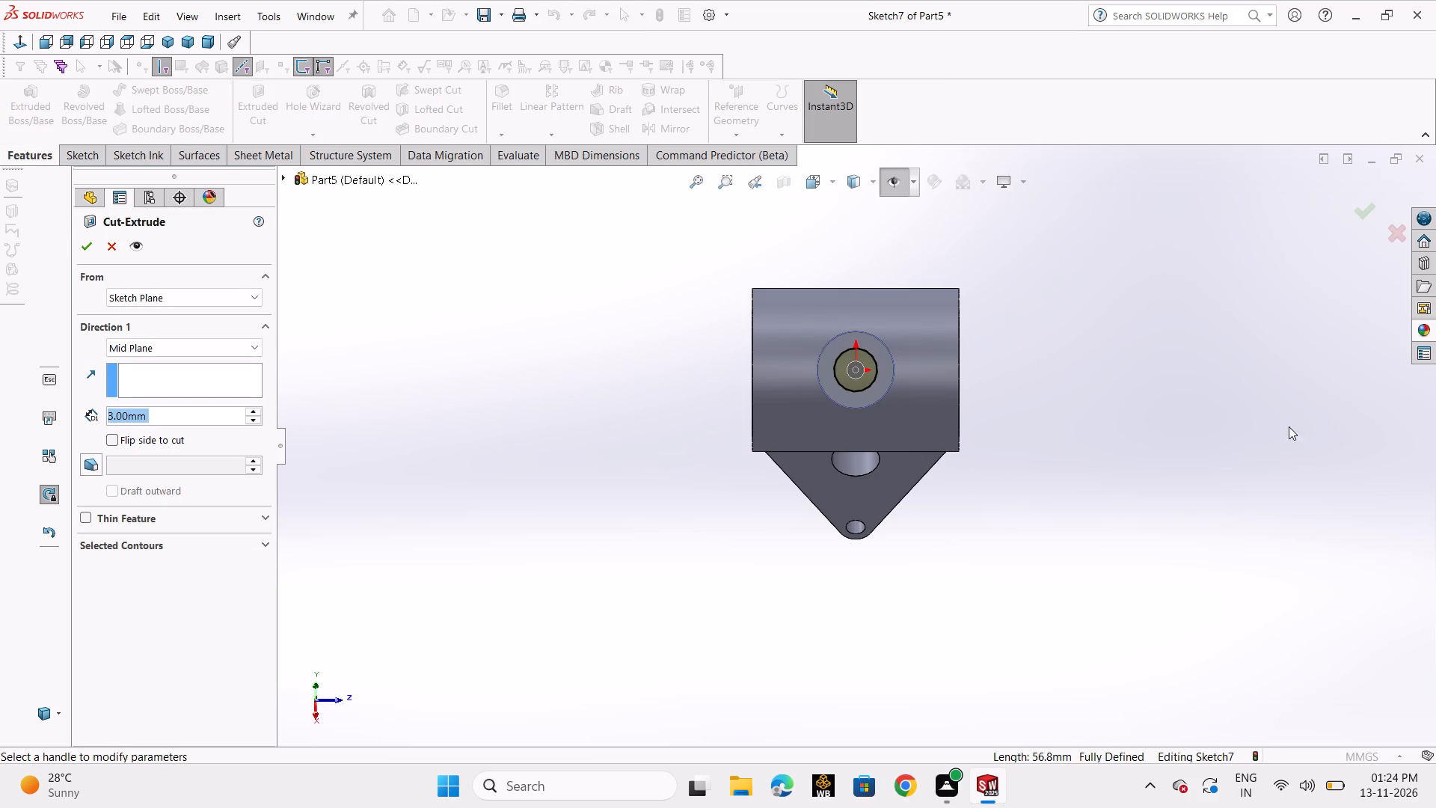
middle_drag(1289, 426, 1167, 478)
drag(680, 395, 806, 395)
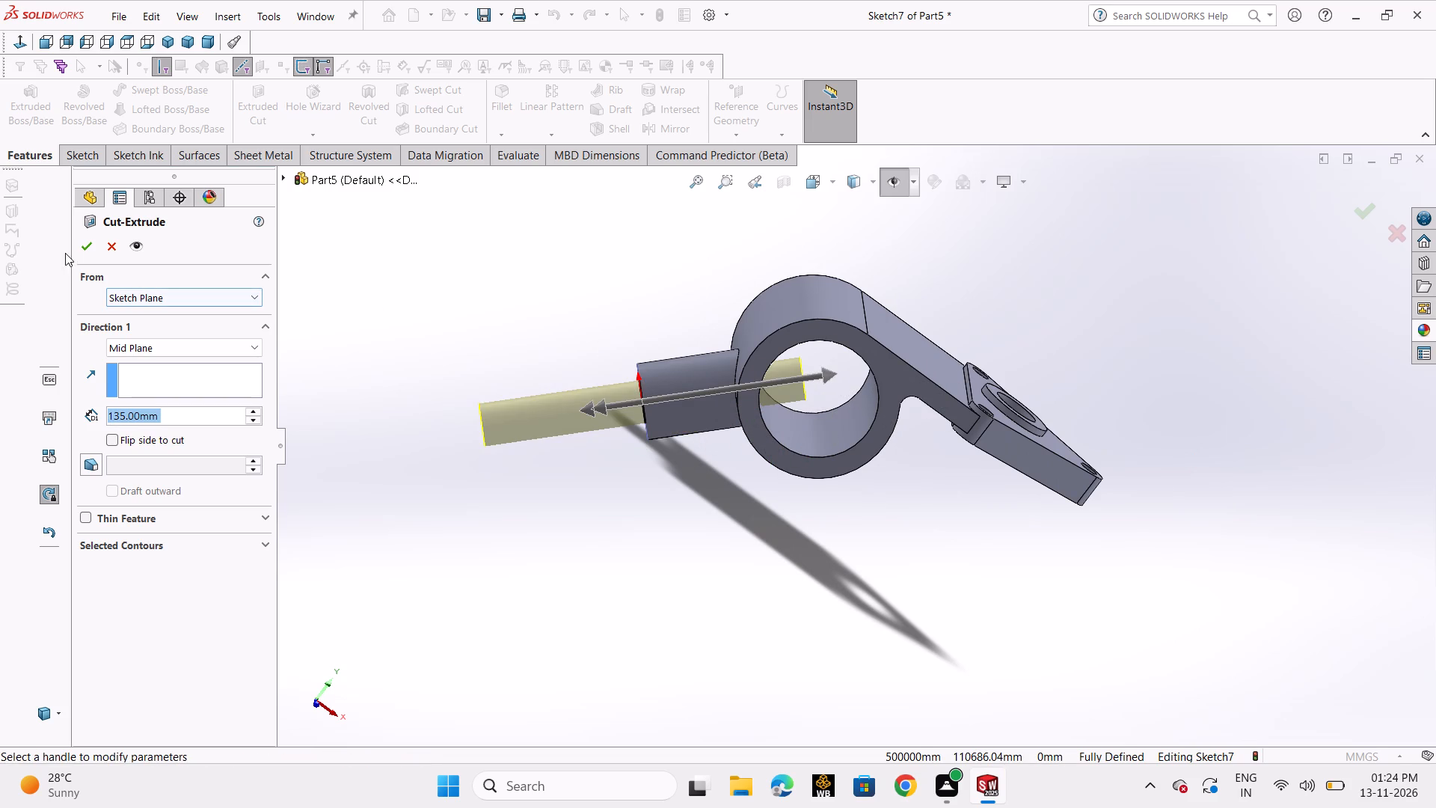
click(93, 247)
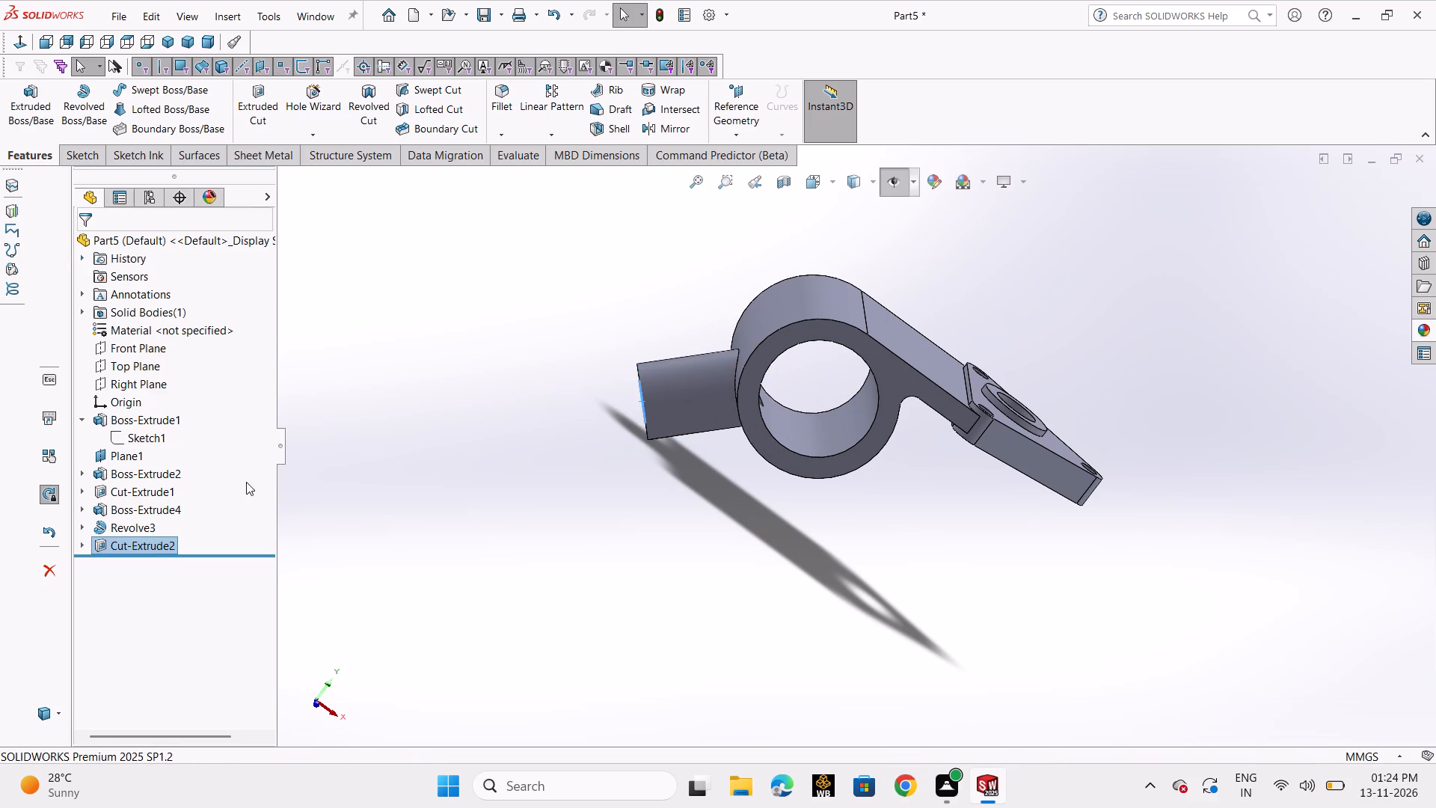
click(246, 482)
Orient the finished part to the isometric view.
middle_drag(1277, 555, 1261, 520)
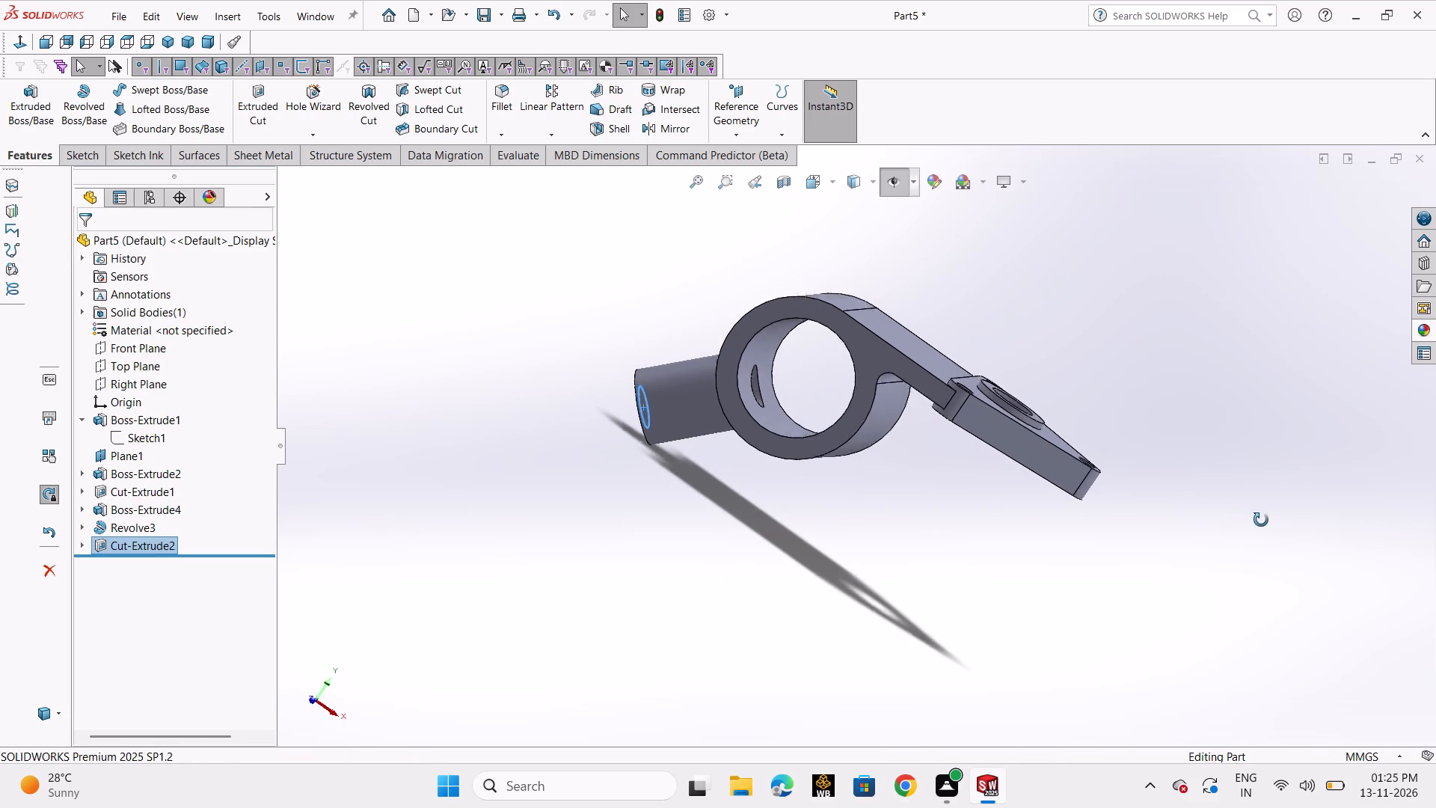
middle_drag(1261, 520, 1265, 535)
click(1173, 598)
key(ctrl+7)
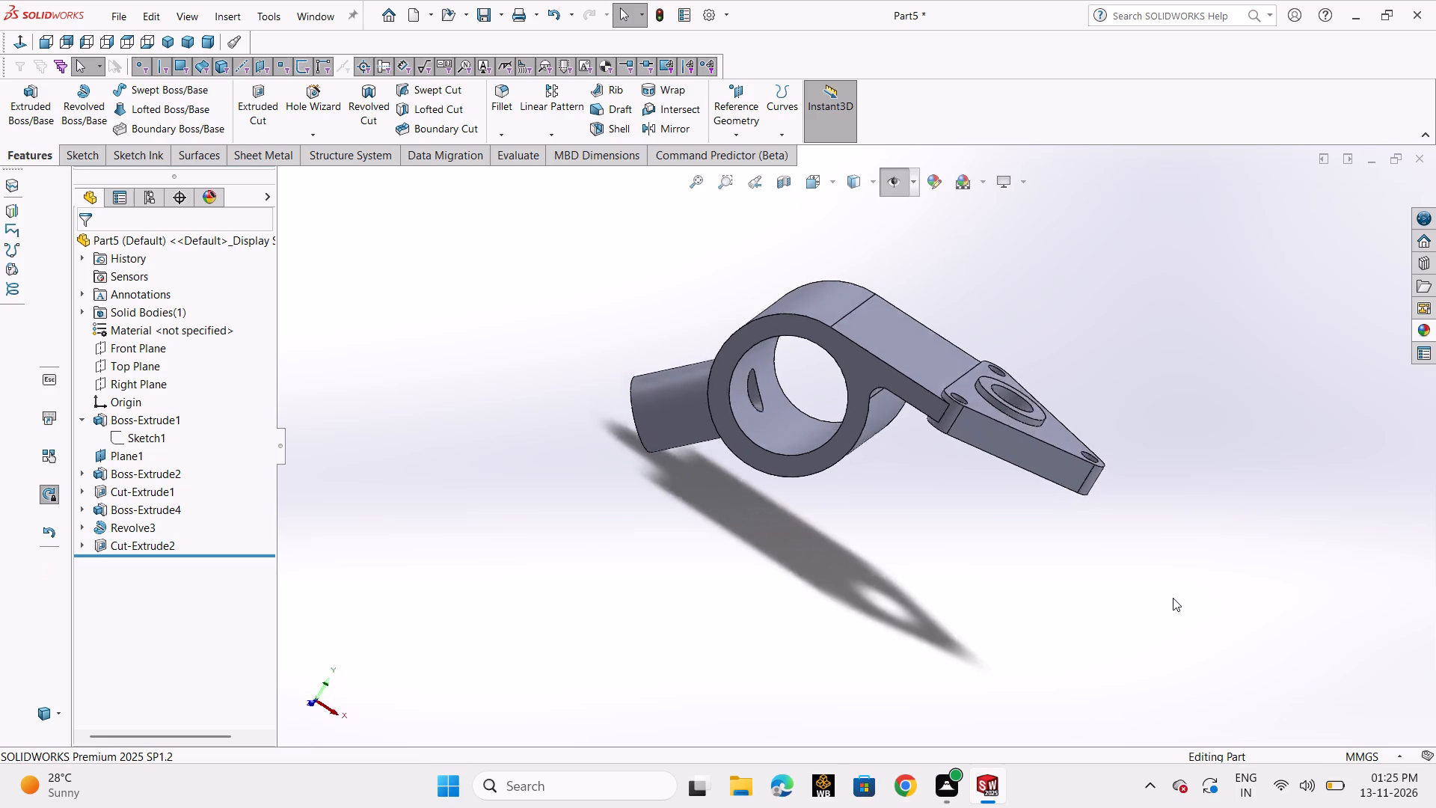
click(980, 617)
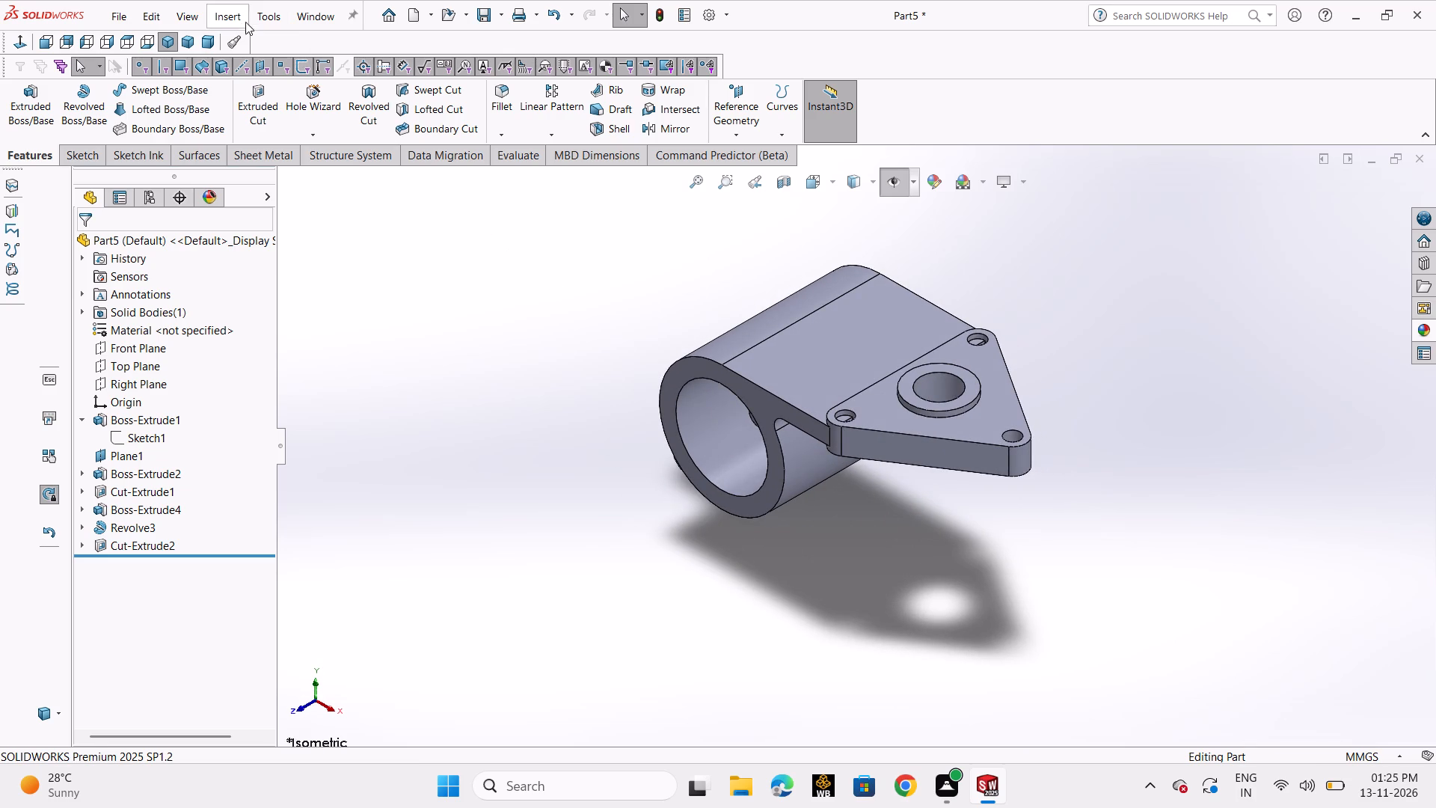
Save the part as "ring hub joined to triangular three hole flange" in the inetenship folder.
click(108, 12)
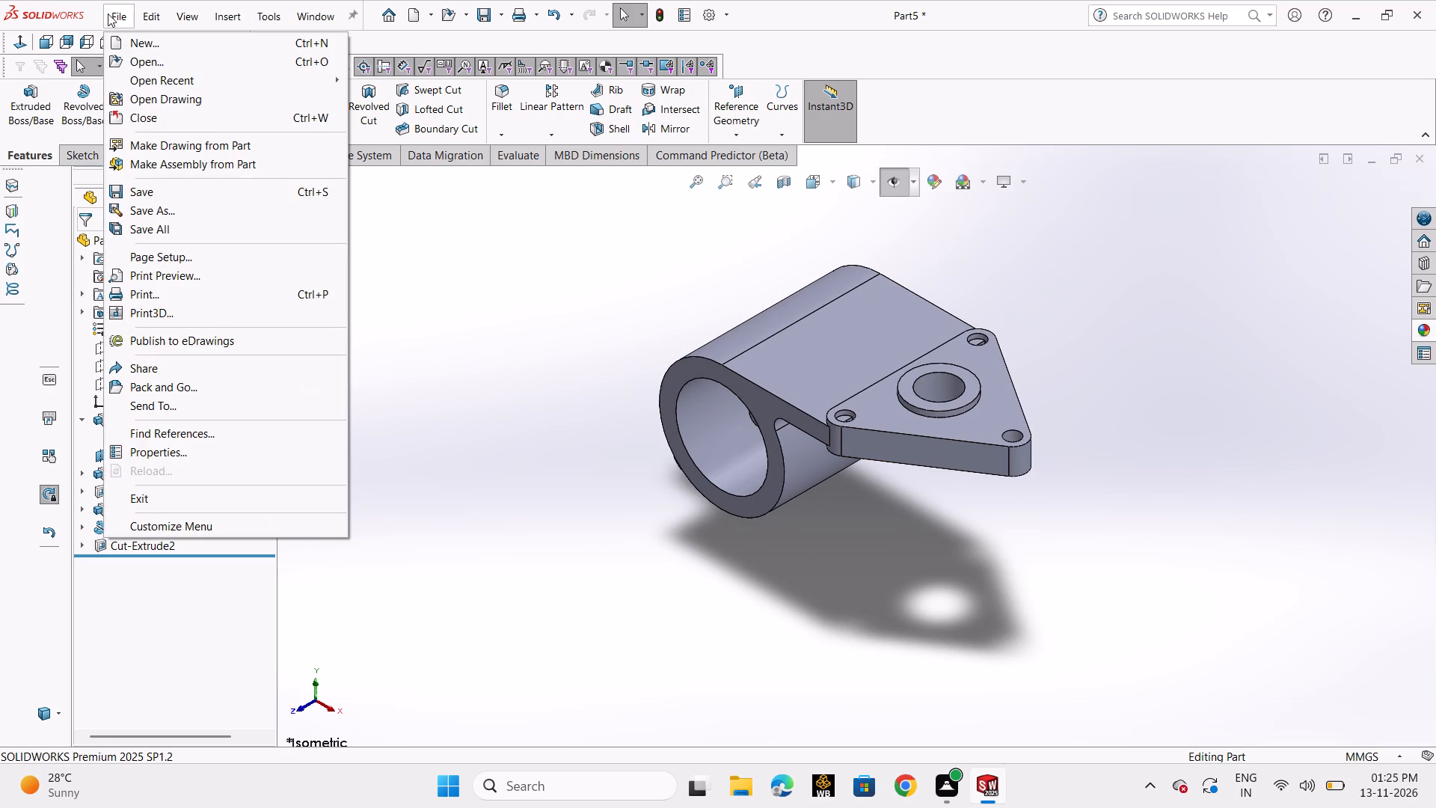
click(225, 210)
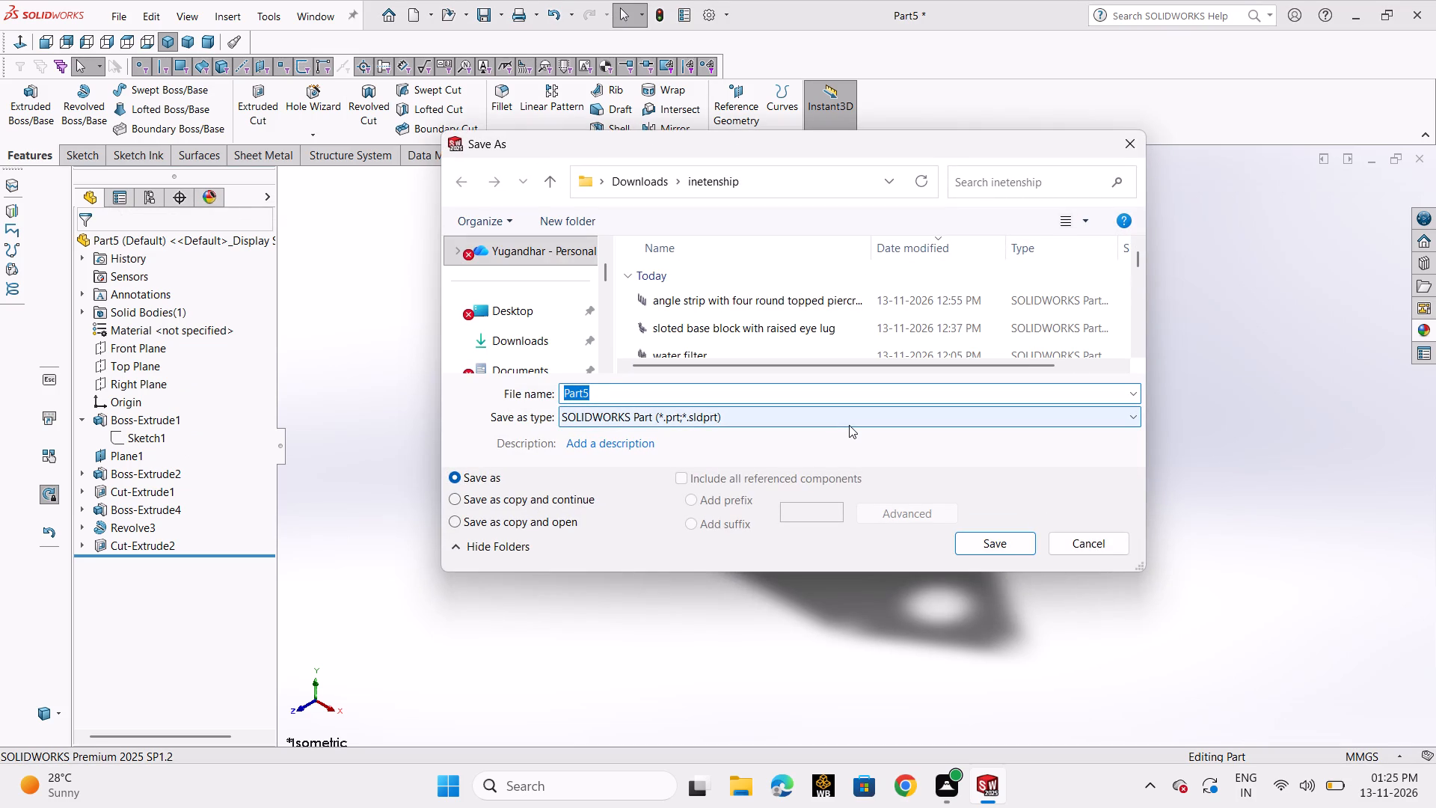
key(BackSpace)
text(ring)
key(space)
text(hub)
key(space)
text(joined to)
key(space)
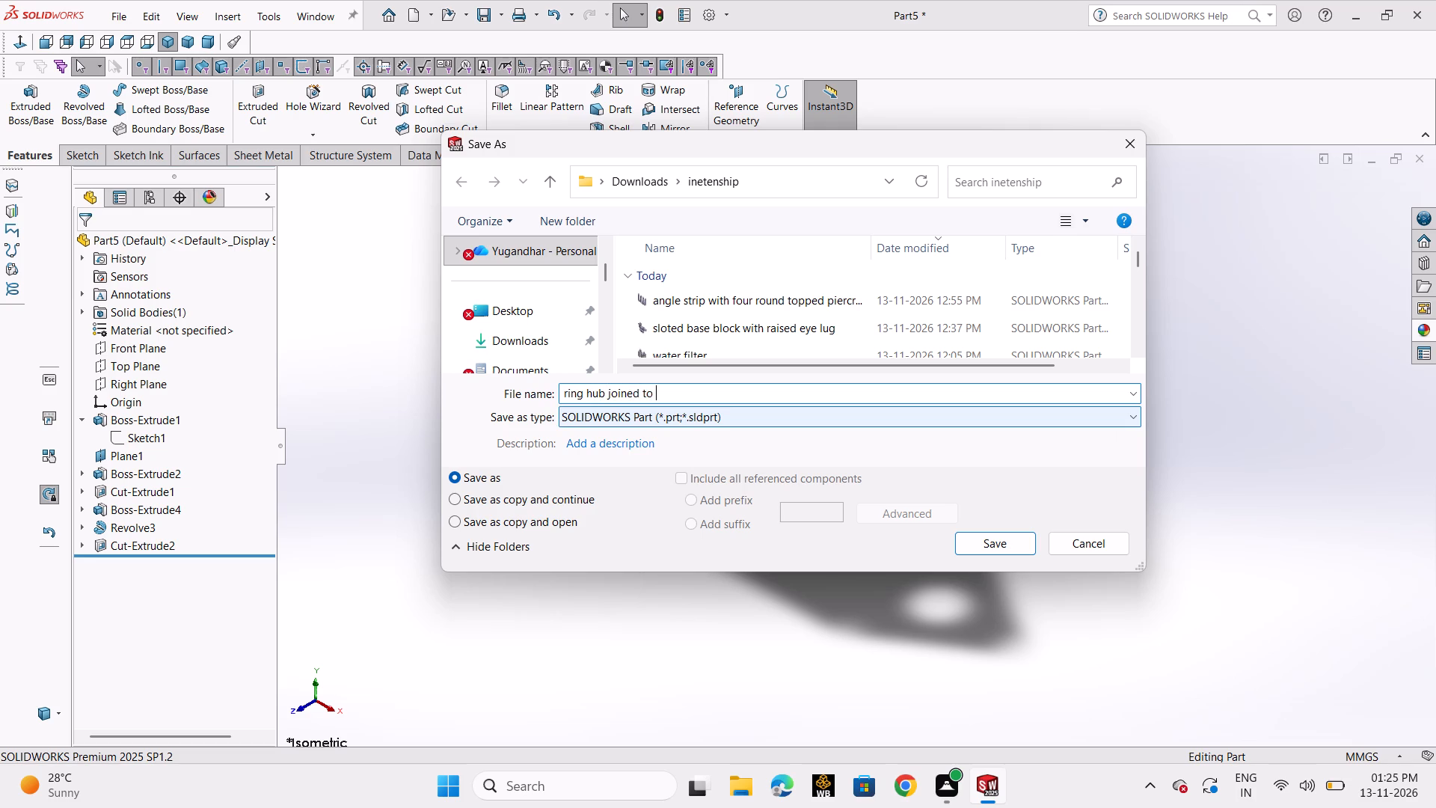
text(trianguk)
key(BackSpace)
text(lar three hole flange)
key(space)
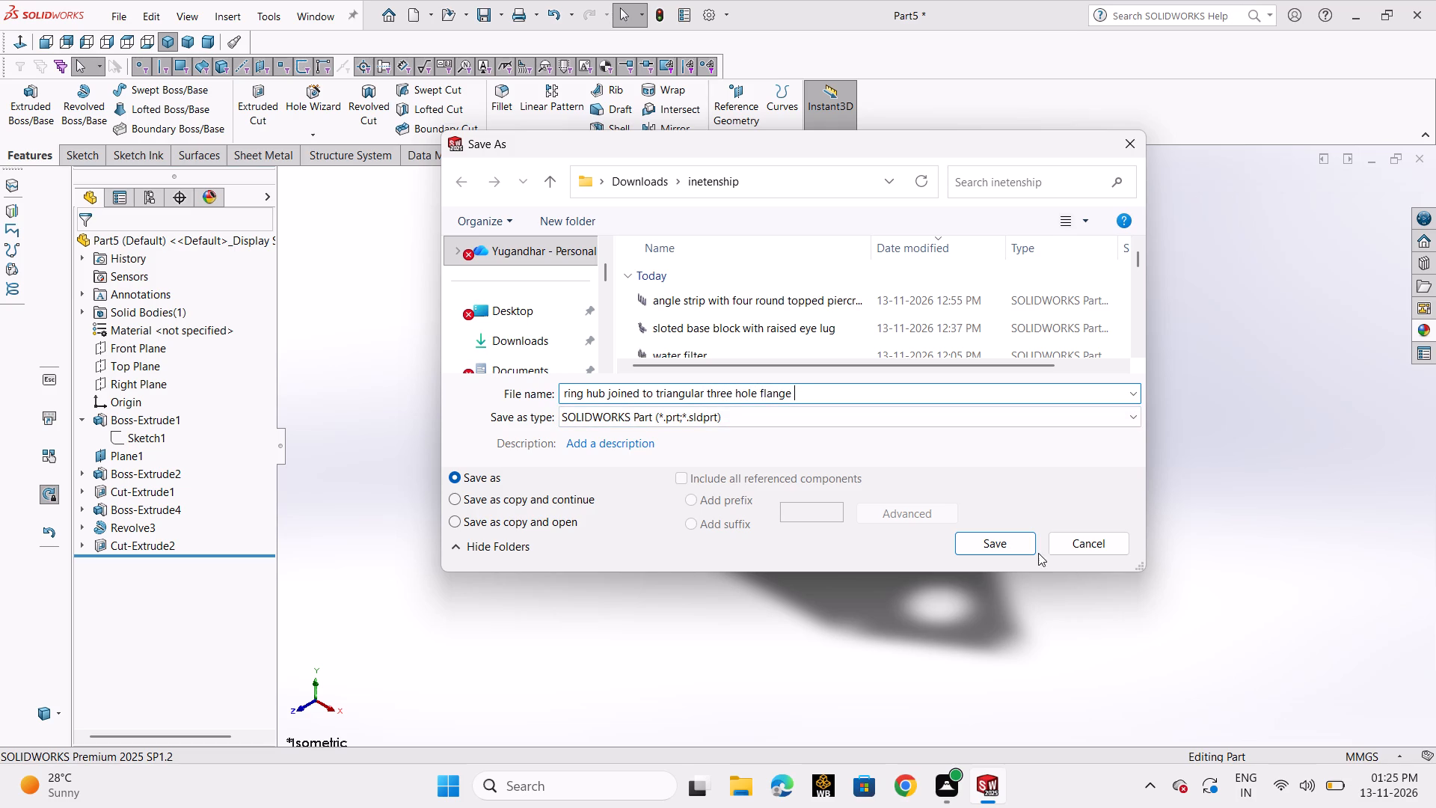
click(1018, 545)
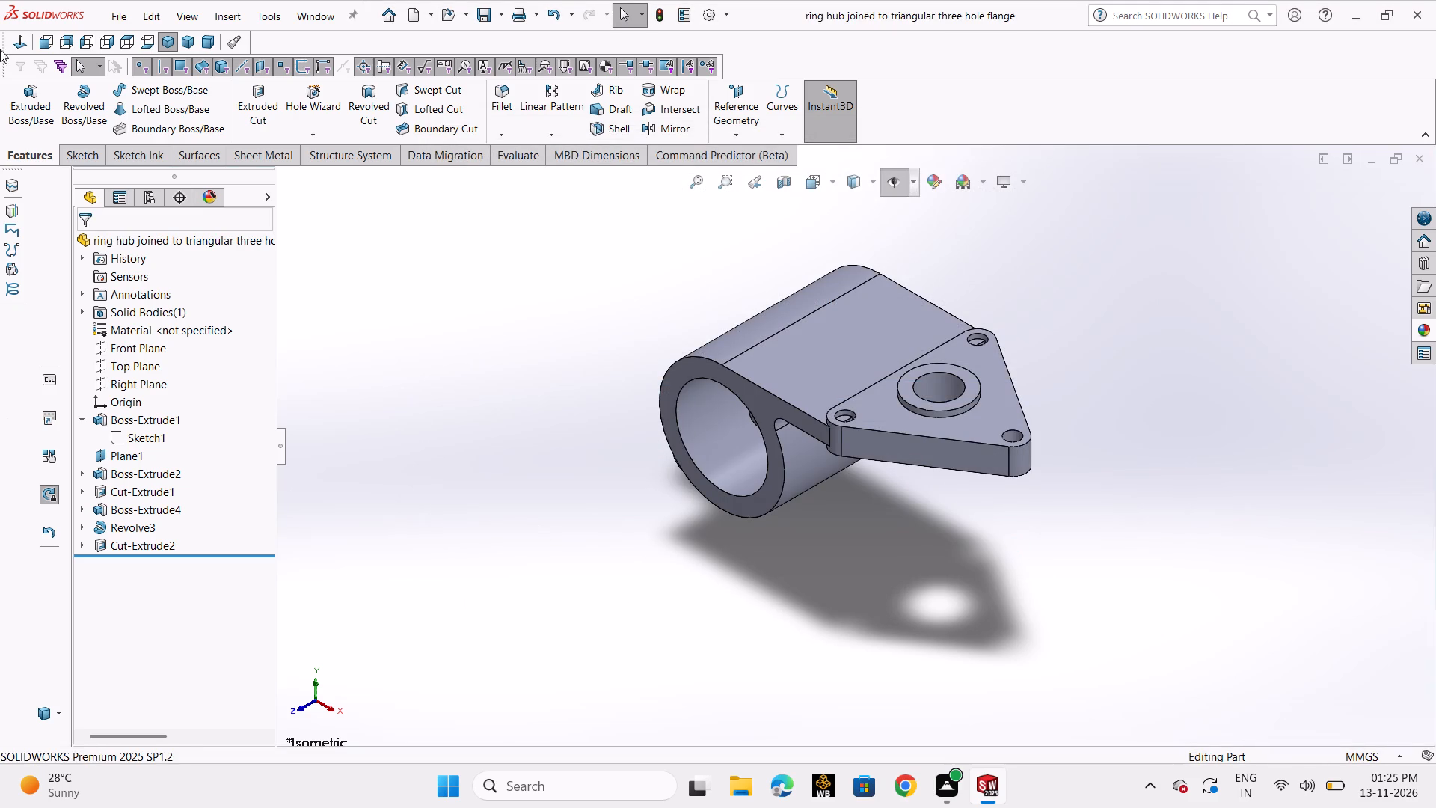
Save a PDF copy of the part in the same folder, keeping the same file name.
click(131, 22)
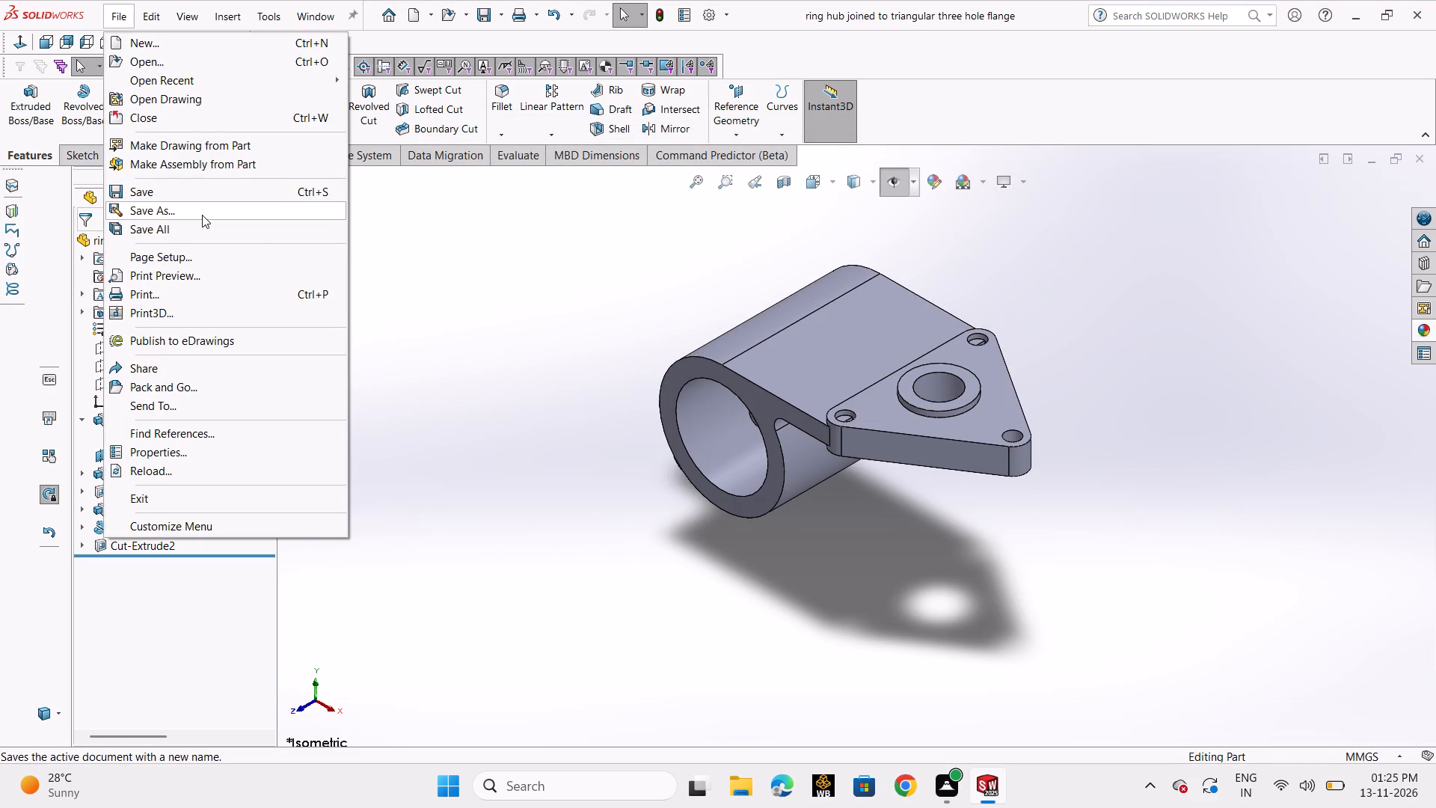
click(203, 216)
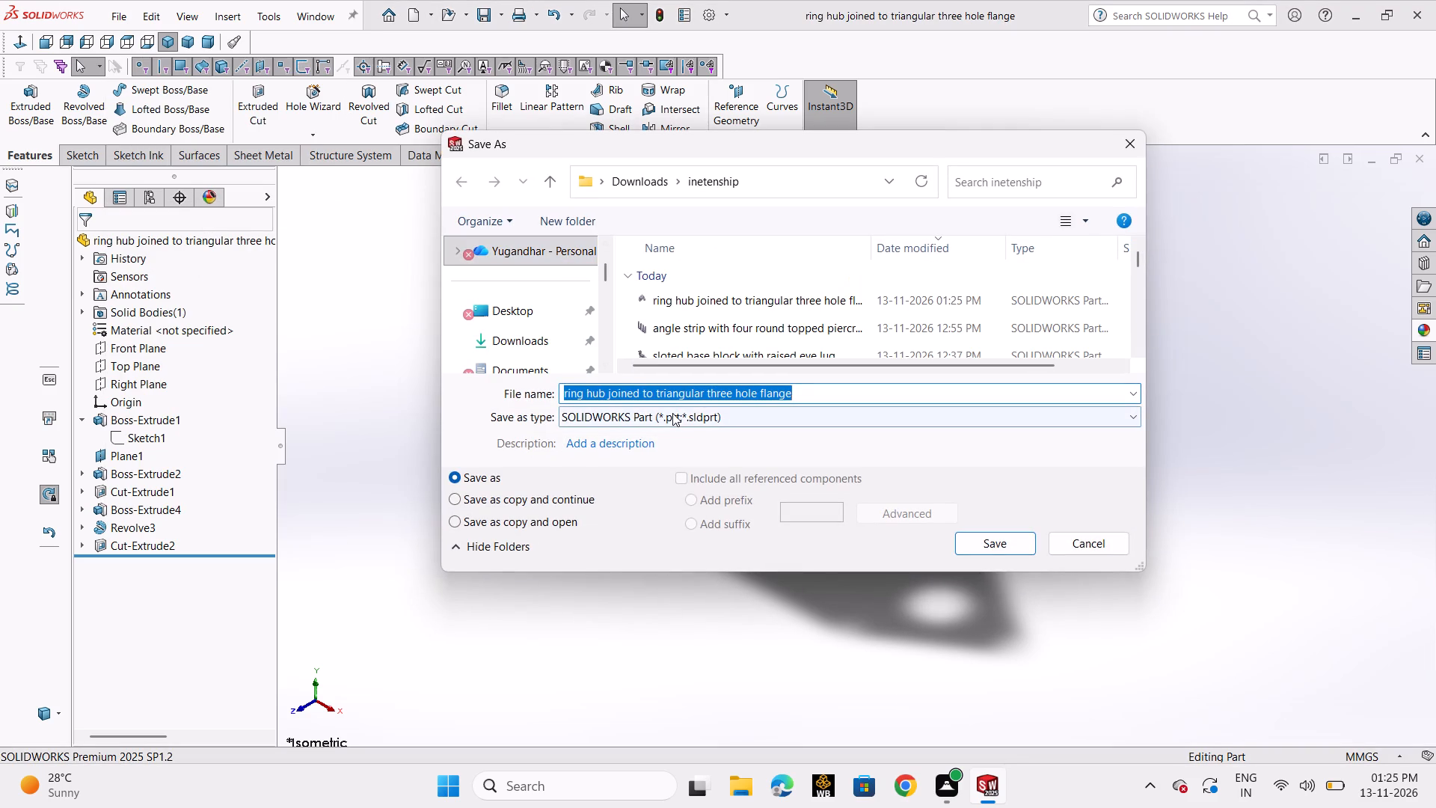
click(672, 413)
click(732, 147)
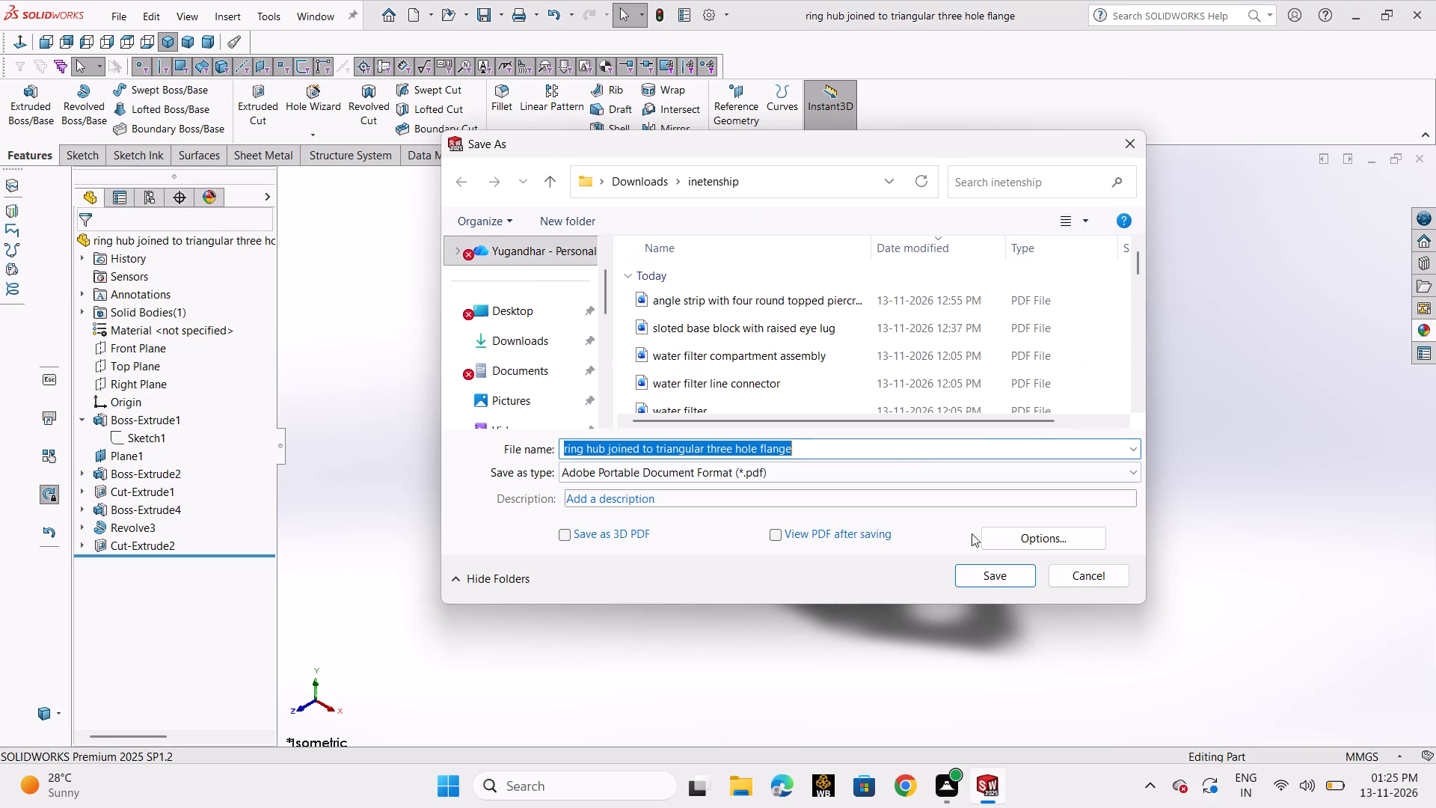
click(988, 581)
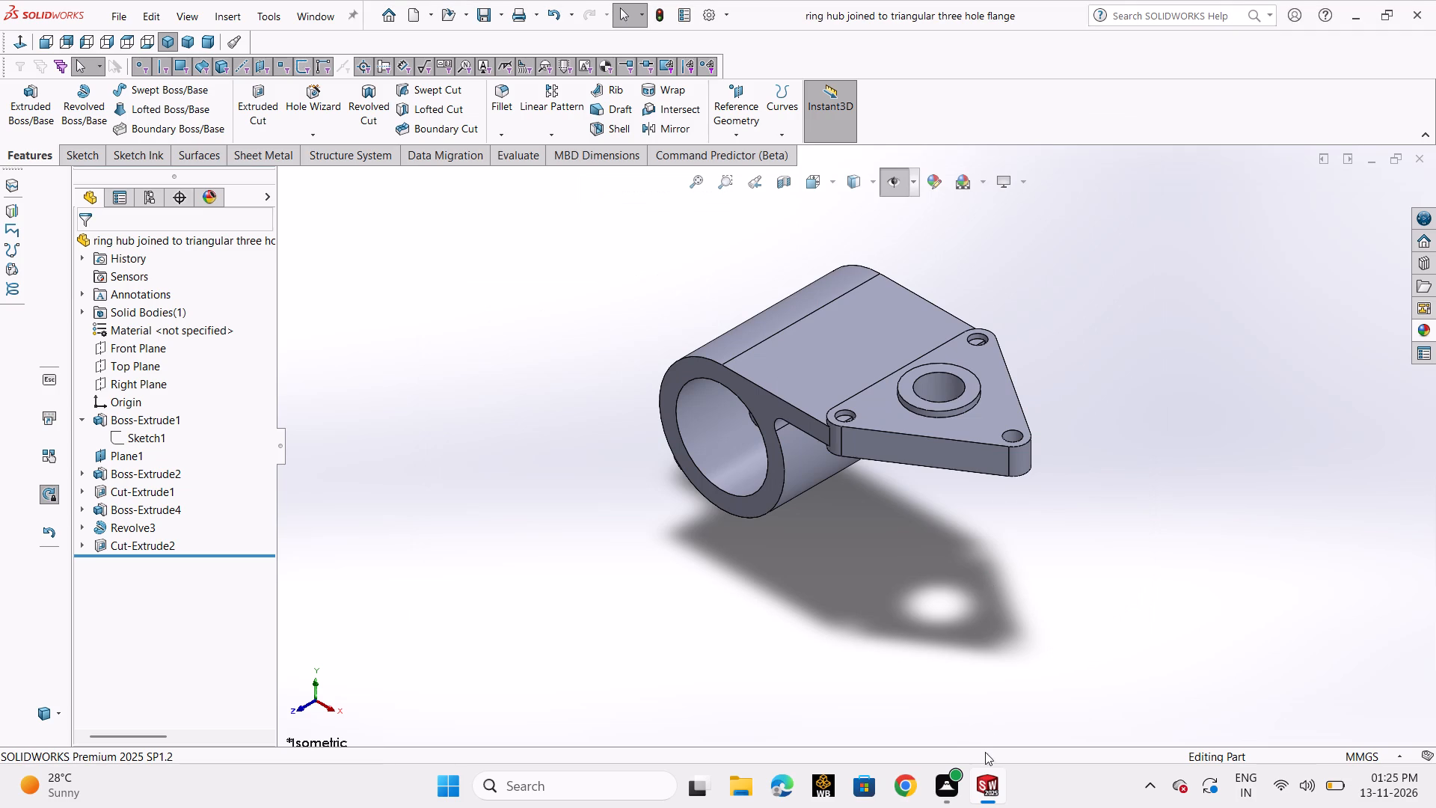